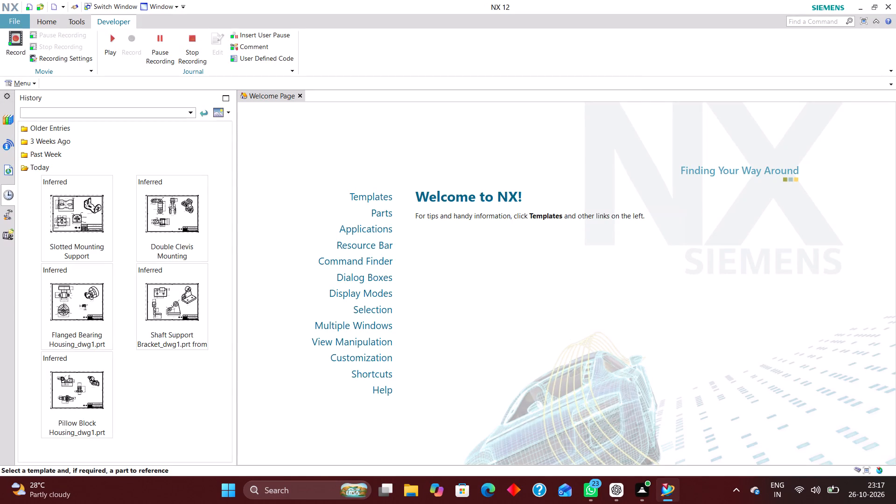
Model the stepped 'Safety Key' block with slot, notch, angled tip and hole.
Create a new millimetre part from the Model template in the Safety key folder inside Mechanical Components on the desktop.
{"action": "left_click", "coordinate": [254, 120]}
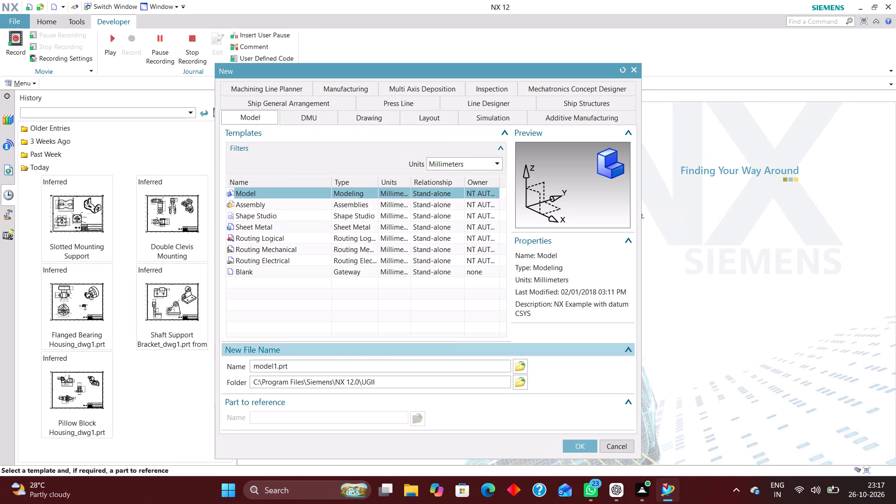
{"action": "left_click", "coordinate": [511, 378]}
{"action": "left_click", "coordinate": [525, 383]}
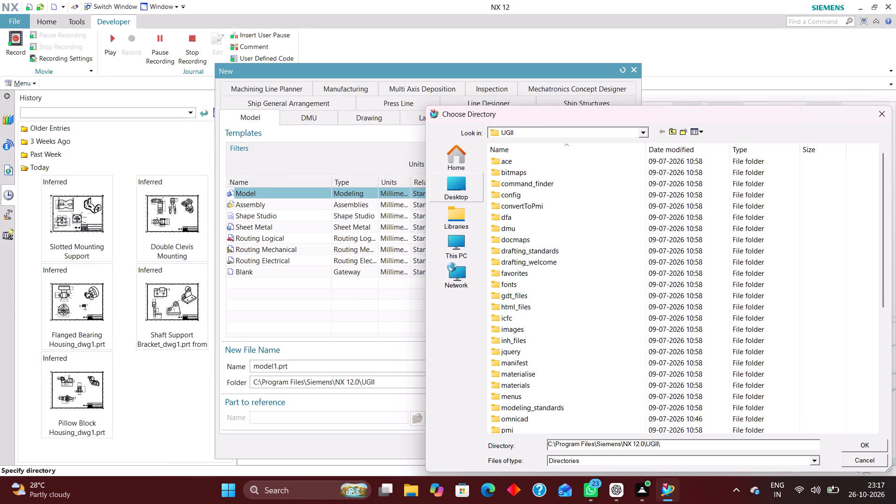
{"action": "left_click", "coordinate": [455, 193]}
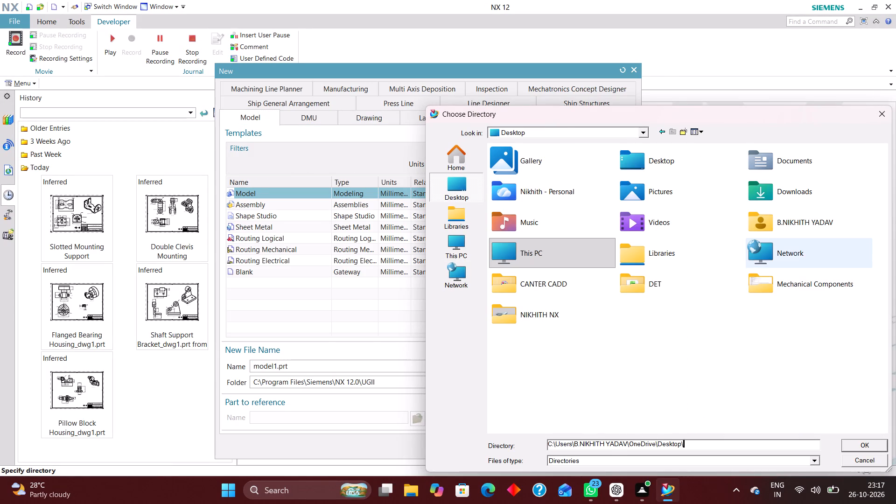
{"action": "double_click", "coordinate": [790, 283]}
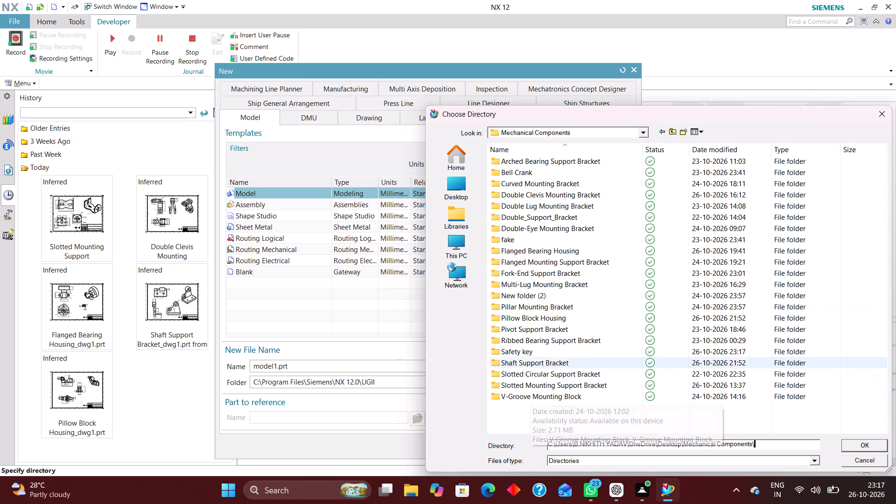
{"action": "double_click", "coordinate": [527, 354]}
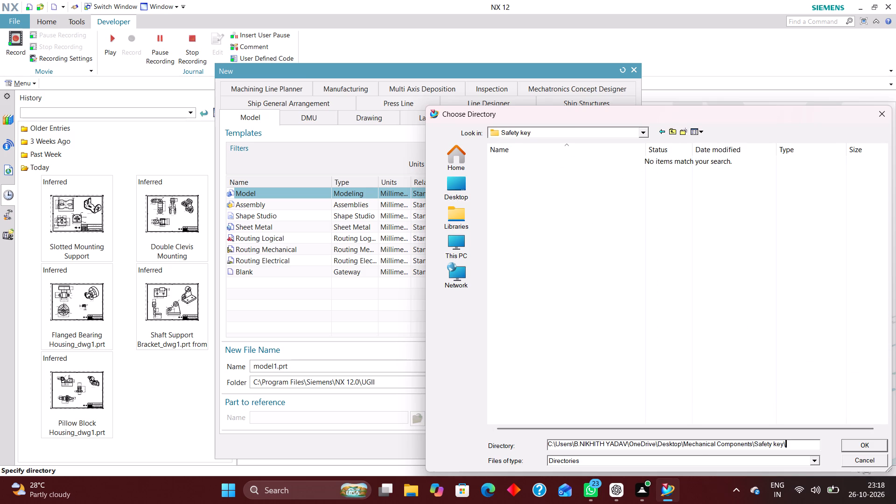
{"action": "left_click", "coordinate": [870, 446]}
{"action": "left_click", "coordinate": [575, 447]}
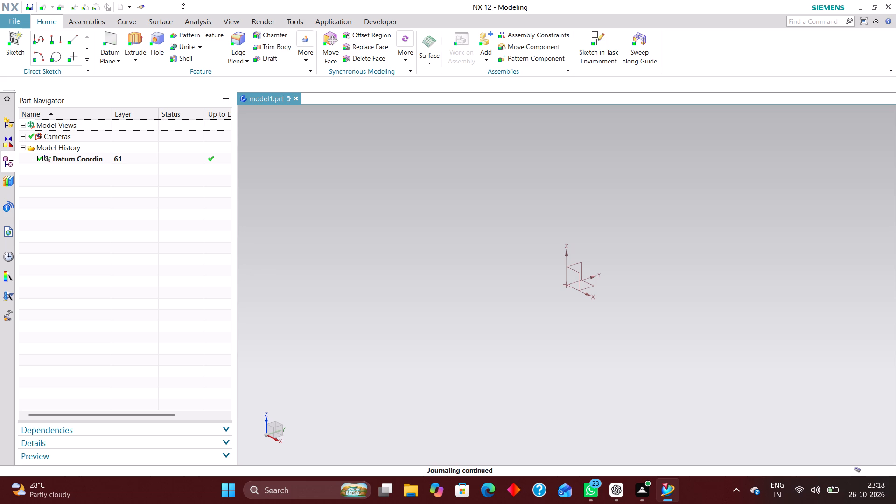
Configure the sketch preferences to show dimension labels as Value and turn off Continuous Auto Dimensioning.
{"action": "left_click", "coordinate": [33, 85]}
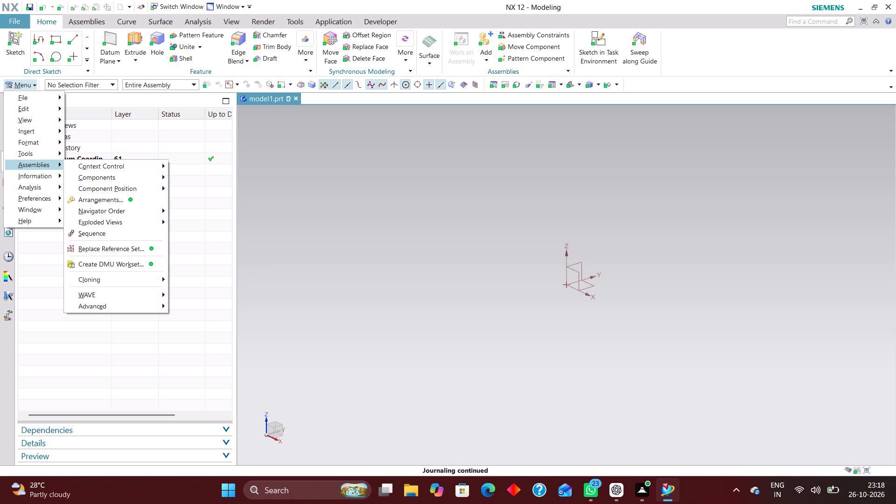
{"action": "left_click", "coordinate": [43, 201]}
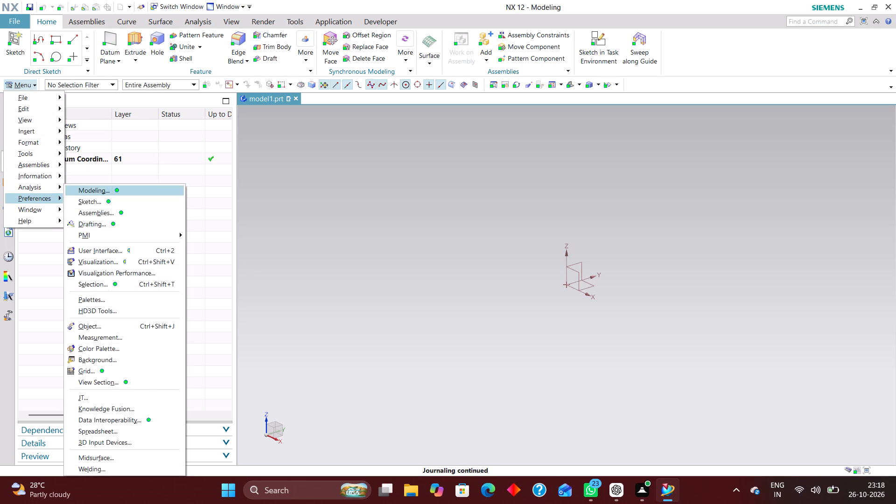
{"action": "left_click", "coordinate": [96, 199]}
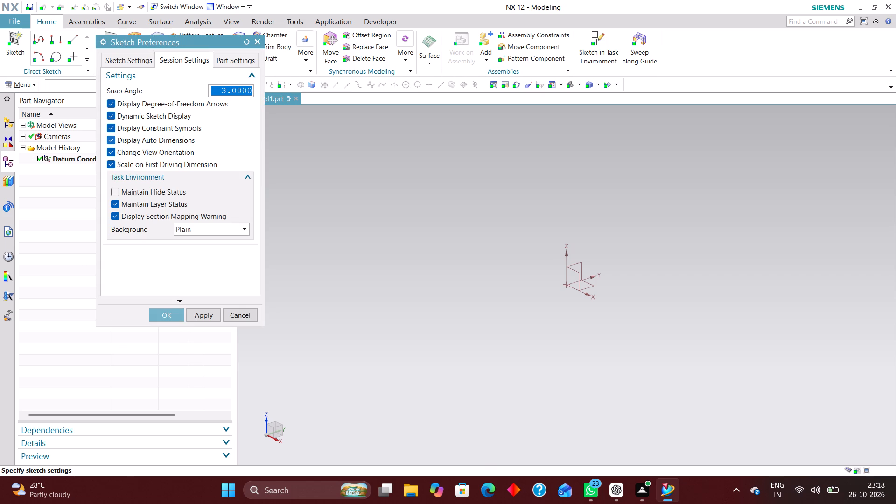
{"action": "left_click", "coordinate": [130, 140]}
{"action": "left_click", "coordinate": [119, 56]}
{"action": "left_click", "coordinate": [231, 94]}
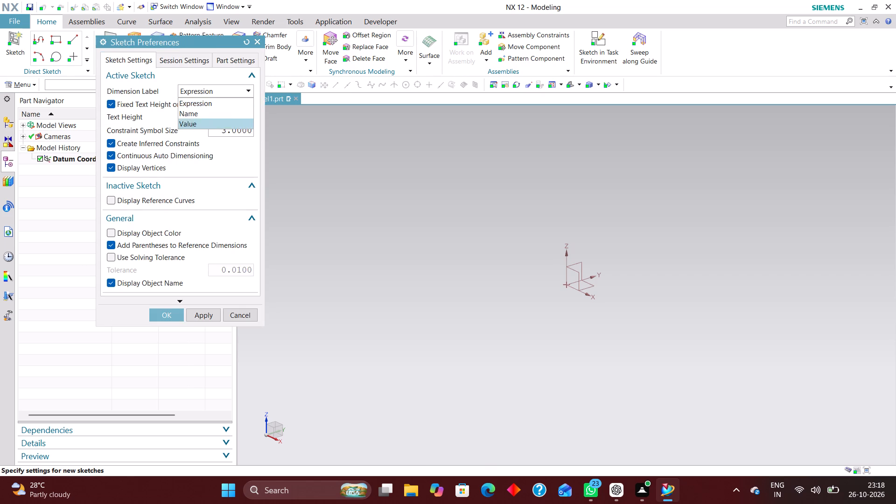
{"action": "left_click", "coordinate": [223, 123]}
{"action": "left_click", "coordinate": [142, 156]}
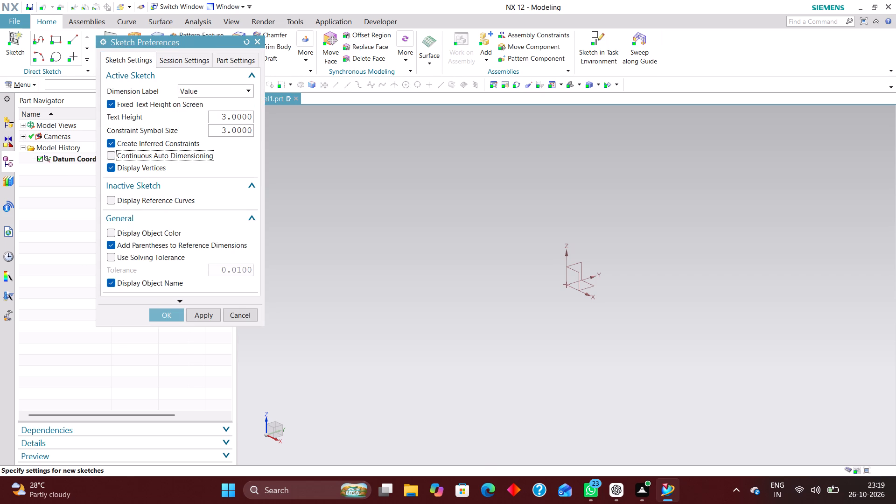
{"action": "left_click", "coordinate": [187, 59]}
{"action": "left_click", "coordinate": [170, 315]}
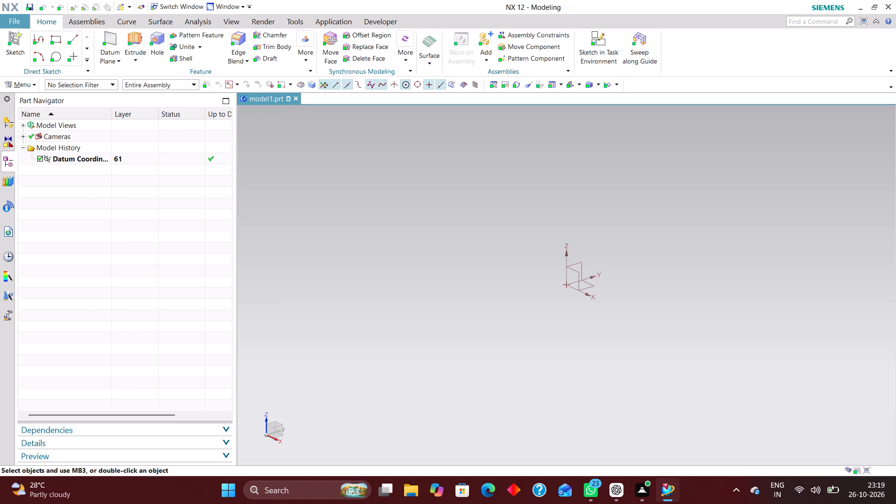
Create a sketch on the XY plane and draw a rectangle about 104 mm wide around the origin.
{"action": "left_click", "coordinate": [598, 38]}
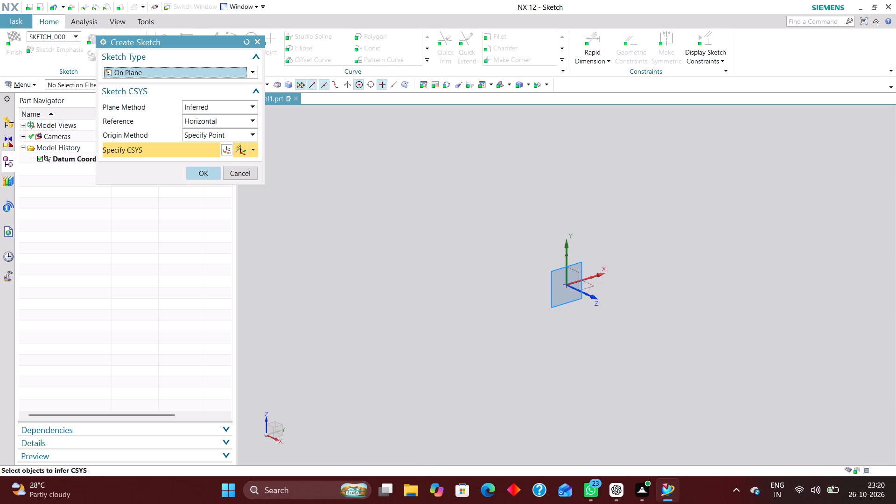
{"action": "left_click", "coordinate": [590, 287]}
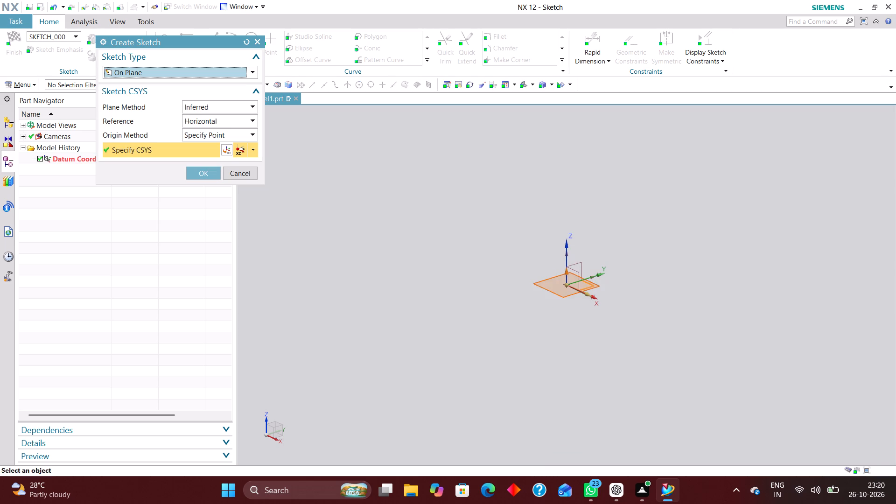
{"action": "left_click", "coordinate": [199, 169]}
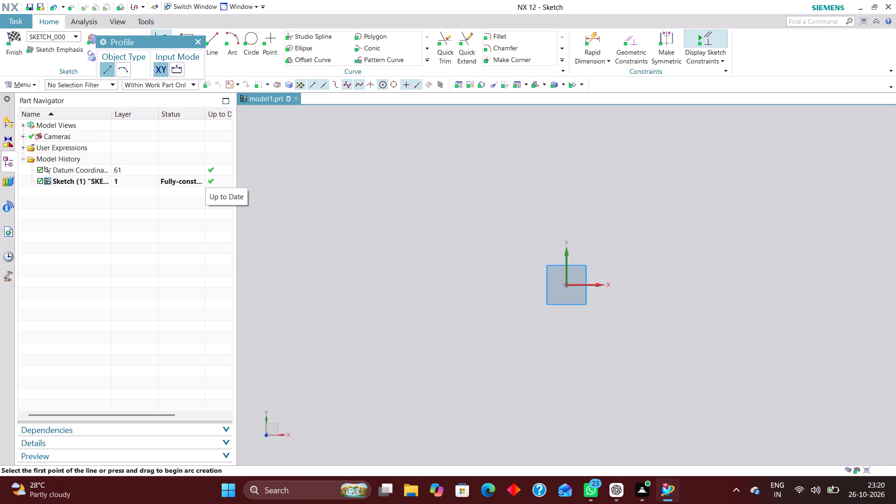
{"action": "left_click", "coordinate": [197, 44]}
{"action": "left_click", "coordinate": [185, 41]}
{"action": "left_click", "coordinate": [491, 226]}
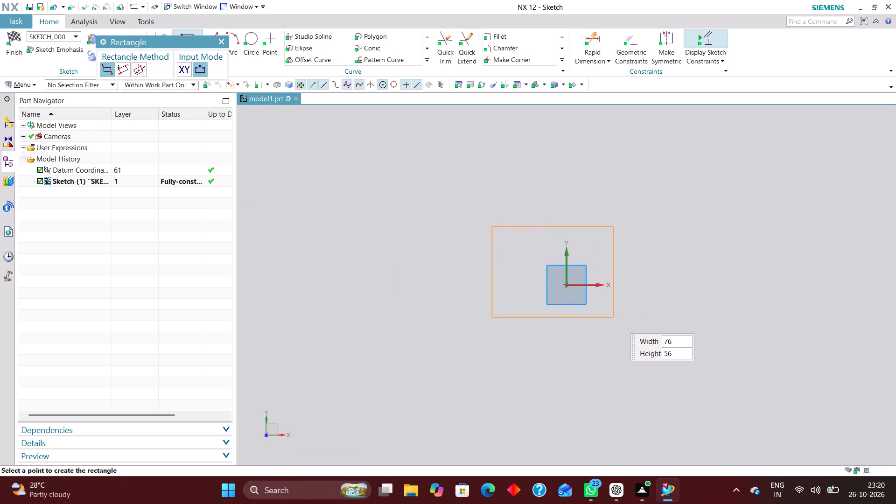
{"action": "left_click", "coordinate": [660, 340]}
Centre the rectangle on the origin by constraining its upper edge's midpoint to the Y axis and its right edge's midpoint to the X axis.
{"action": "left_click", "coordinate": [625, 39]}
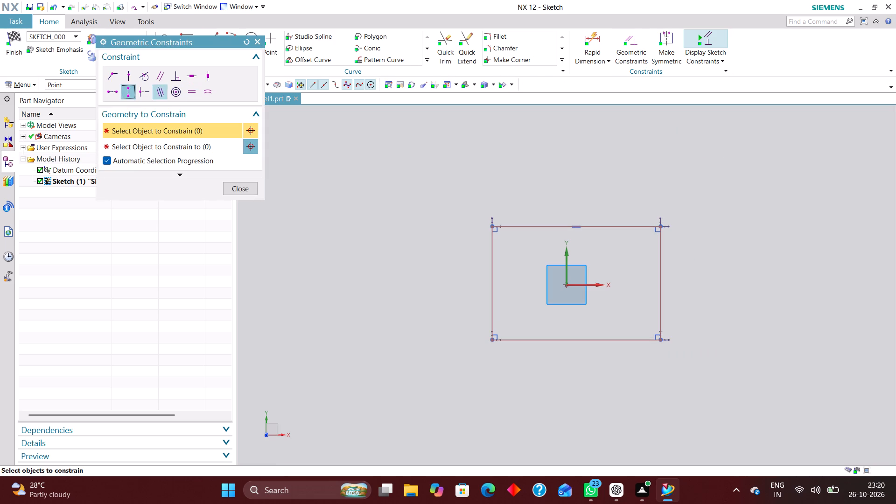
{"action": "left_click", "coordinate": [127, 78]}
{"action": "left_click", "coordinate": [575, 225]}
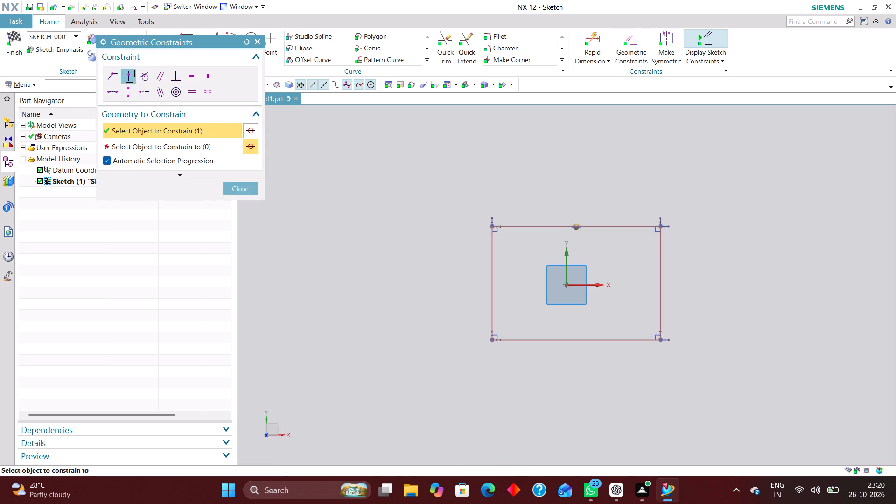
{"action": "left_click", "coordinate": [565, 258]}
{"action": "left_click", "coordinate": [650, 284]}
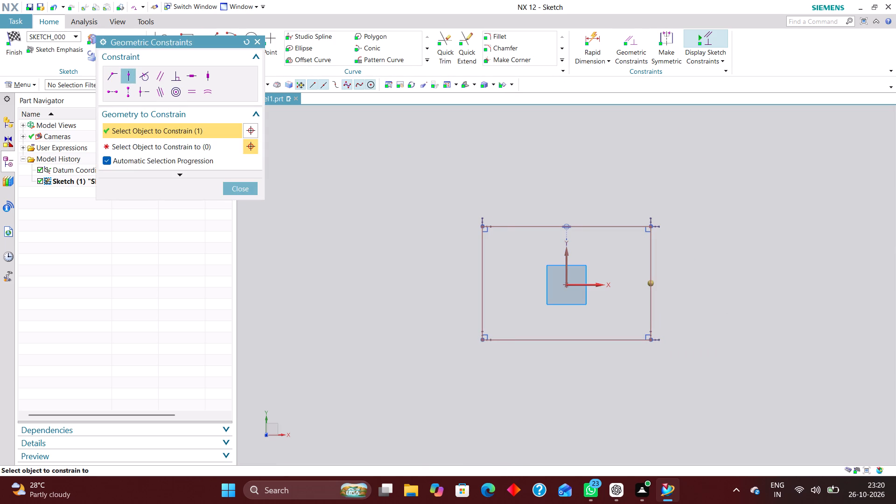
{"action": "left_click", "coordinate": [595, 285]}
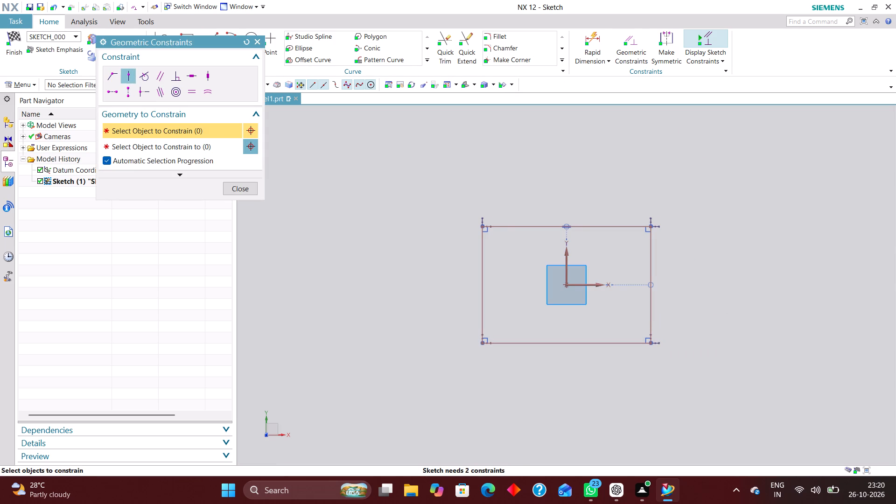
{"action": "left_click", "coordinate": [238, 189]}
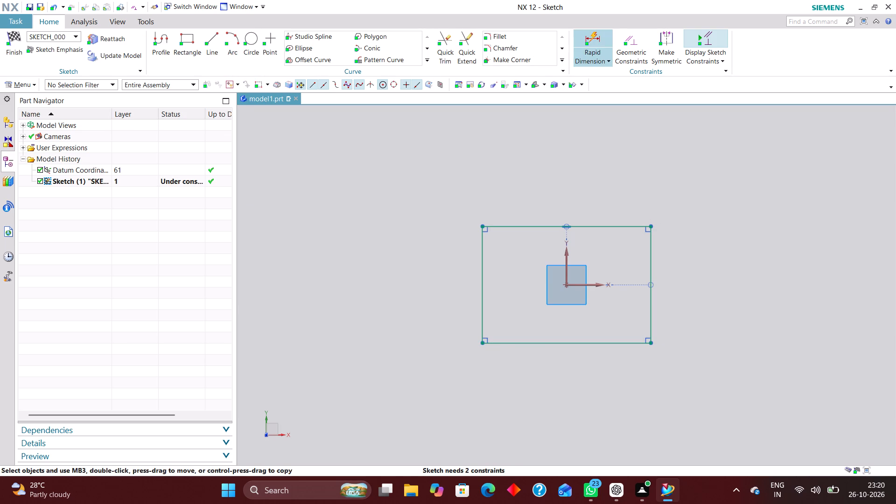
Dimension the rectangle 30 mm wide along X and 60 mm long along Y, and finish the sketch.
{"action": "left_click", "coordinate": [597, 40]}
{"action": "left_click", "coordinate": [604, 345]}
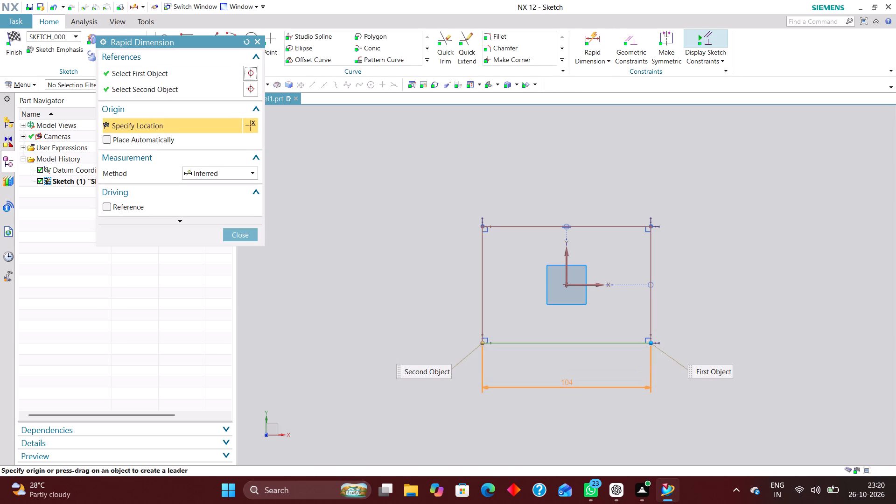
{"action": "left_click", "coordinate": [575, 382]}
{"action": "type", "text": "30"}
{"action": "key", "text": "Return"}
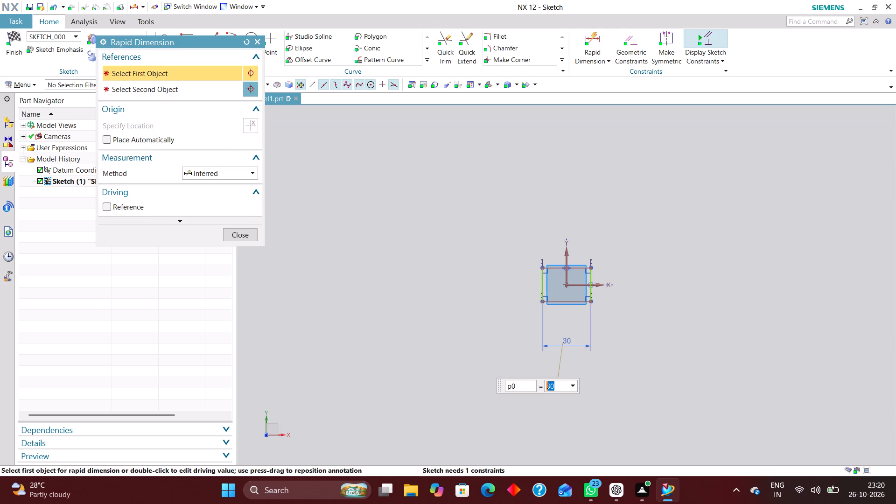
{"action": "scroll", "coordinate": [453, 319], "scroll_direction": "up", "scroll_amount": 1}
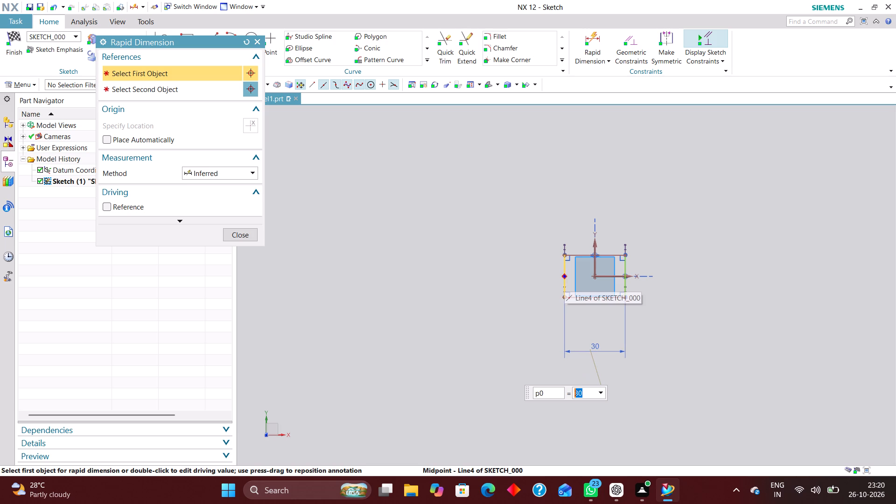
{"action": "left_click", "coordinate": [565, 286]}
{"action": "left_click", "coordinate": [527, 276]}
{"action": "key", "text": "6"}
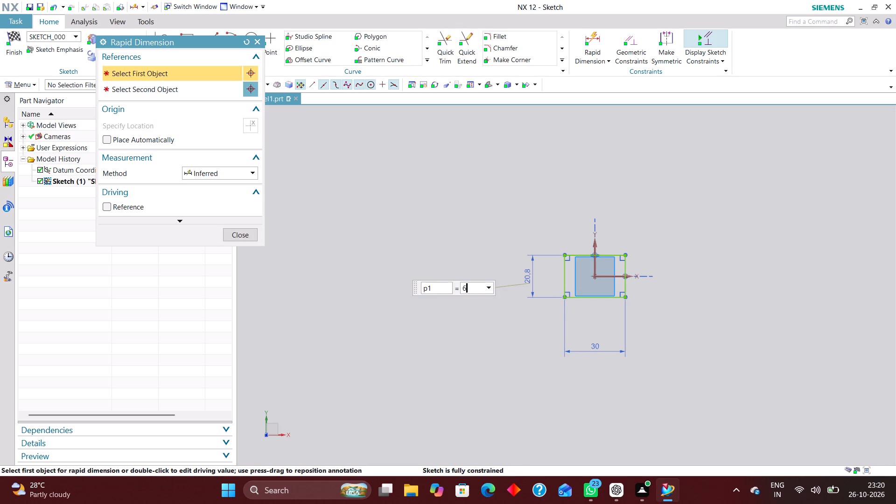
{"action": "key", "text": "0"}
{"action": "key", "text": "Return"}
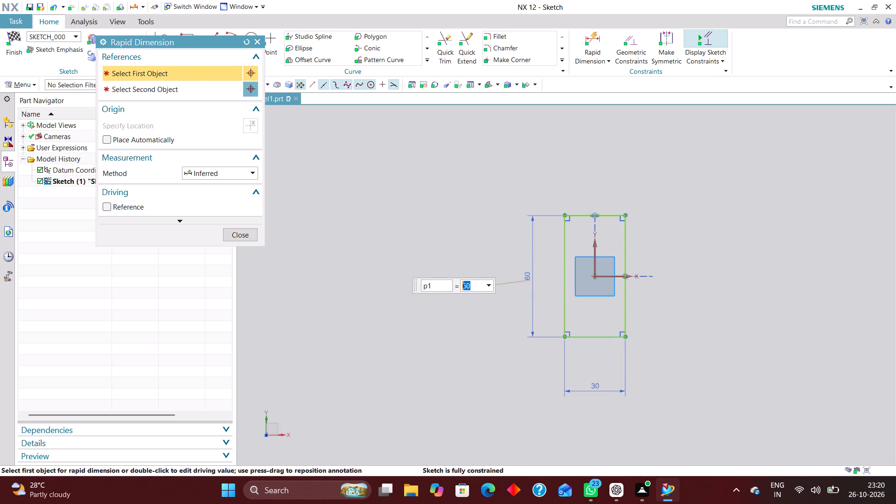
{"action": "left_click", "coordinate": [246, 228]}
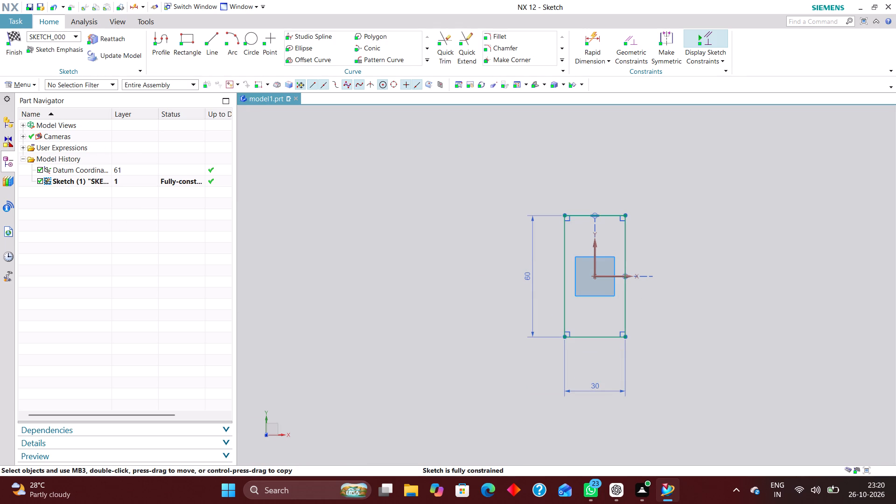
{"action": "left_click", "coordinate": [13, 38]}
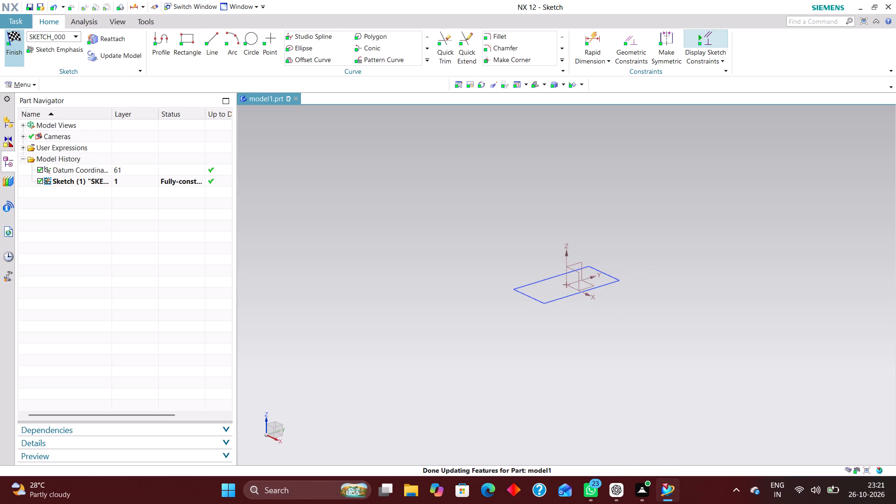
Extrude the rectangle upward from a start distance of 0 to an end distance of 50 mm.
{"action": "left_click", "coordinate": [129, 33]}
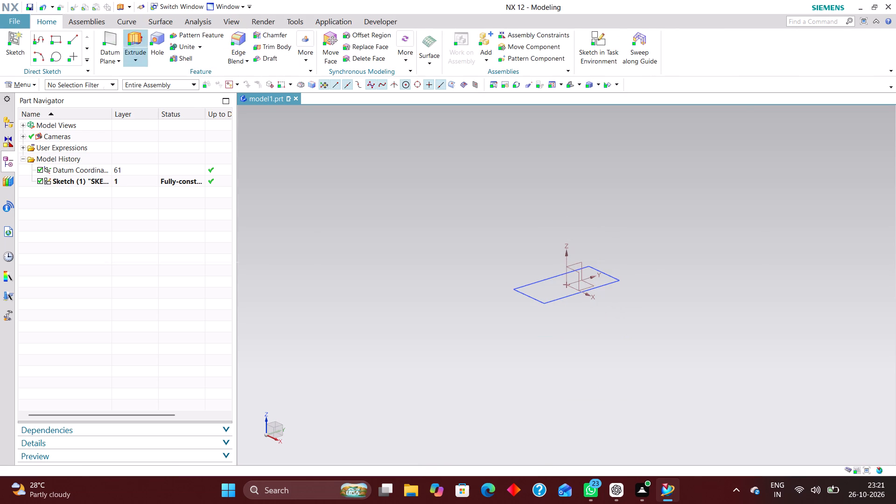
{"action": "left_click", "coordinate": [554, 302]}
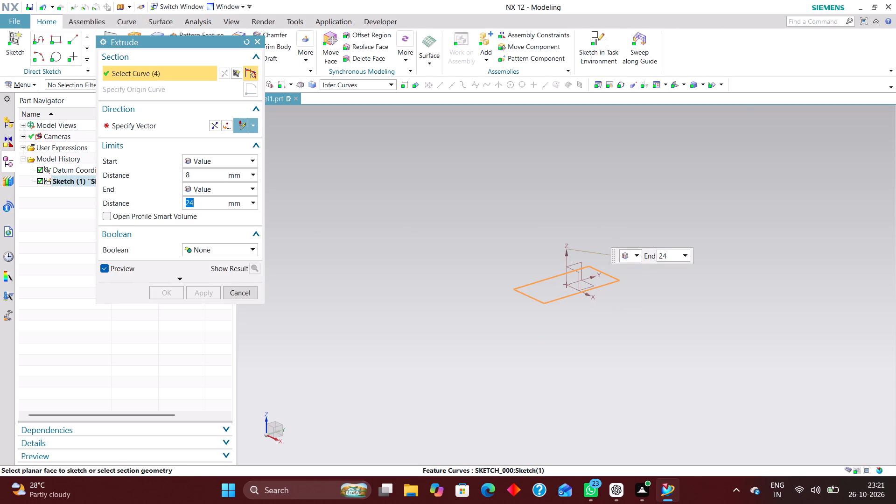
{"action": "left_click_drag", "start_coordinate": [192, 172], "coordinate": [184, 175]}
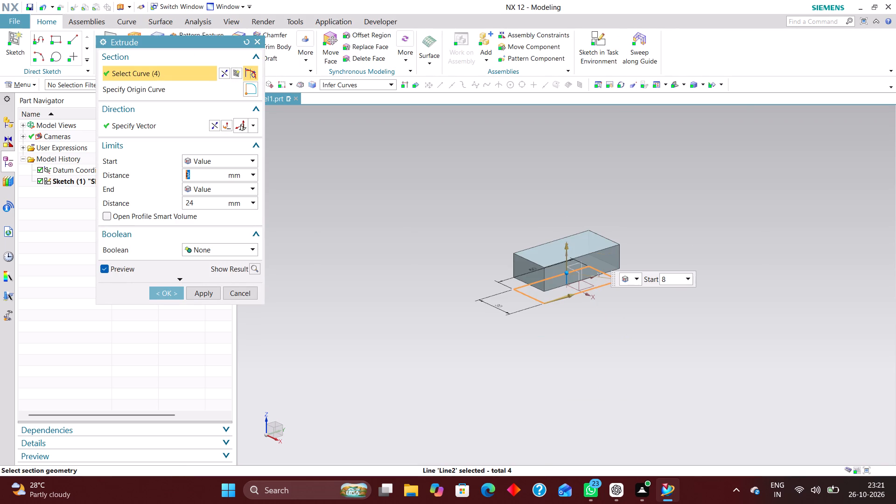
{"action": "left_click_drag", "start_coordinate": [184, 175], "coordinate": [181, 176]}
{"action": "key", "text": "0"}
{"action": "key", "text": "Return"}
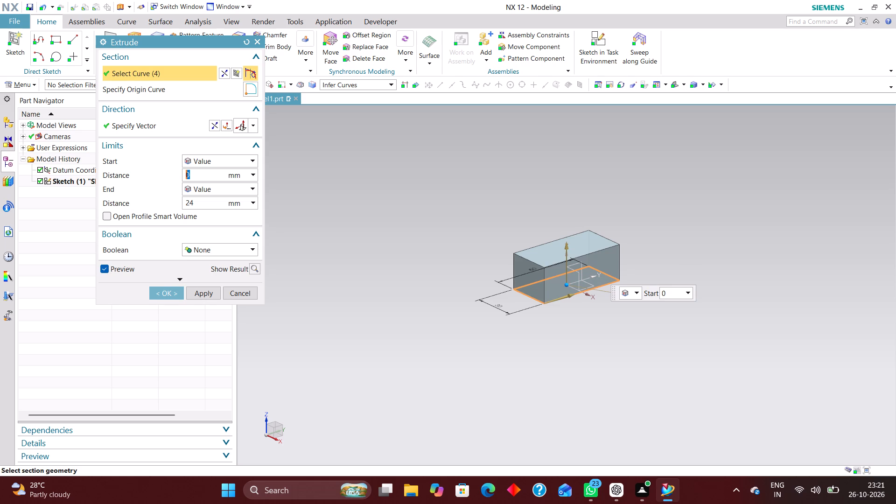
{"action": "left_click_drag", "start_coordinate": [207, 204], "coordinate": [155, 205]}
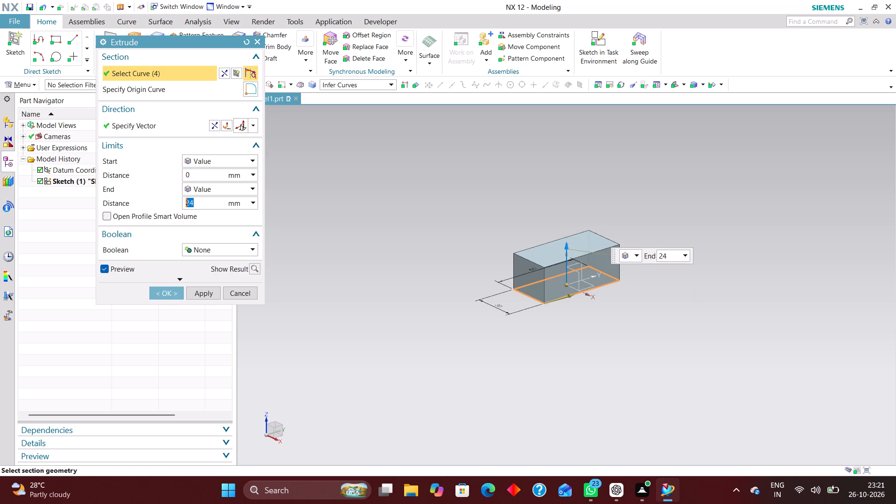
{"action": "type", "text": "50"}
{"action": "key", "text": "Return"}
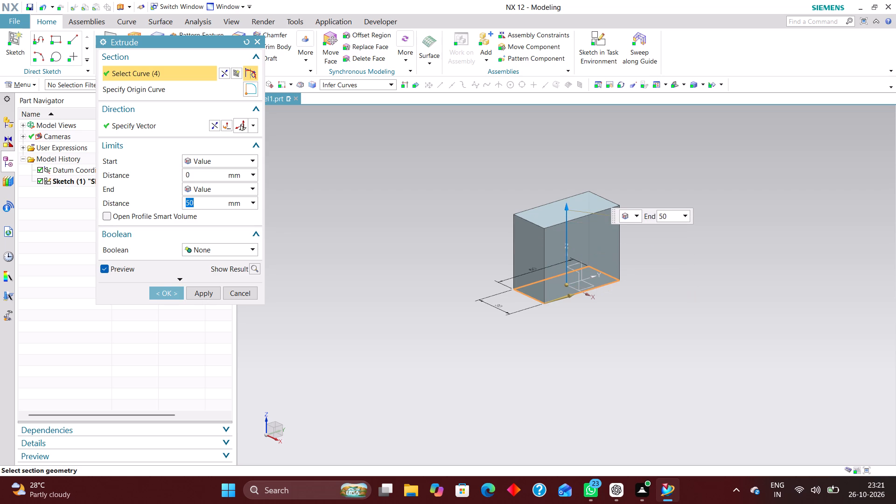
{"action": "left_click", "coordinate": [160, 291]}
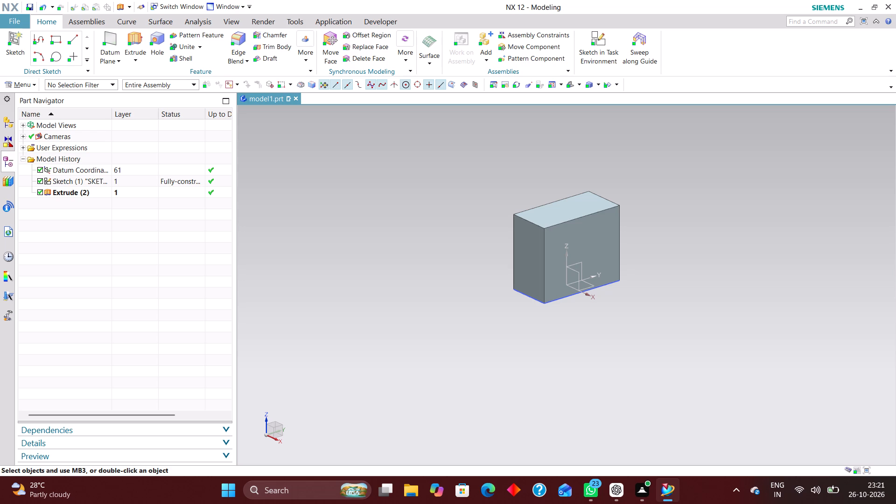
Create a second sketch on the XY plane and draw a rectangle from about X 7, Y 15 on the block outward past its +X face.
{"action": "scroll", "coordinate": [419, 296], "scroll_direction": "down", "scroll_amount": 2}
{"action": "scroll", "coordinate": [469, 294], "scroll_direction": "up", "scroll_amount": 3}
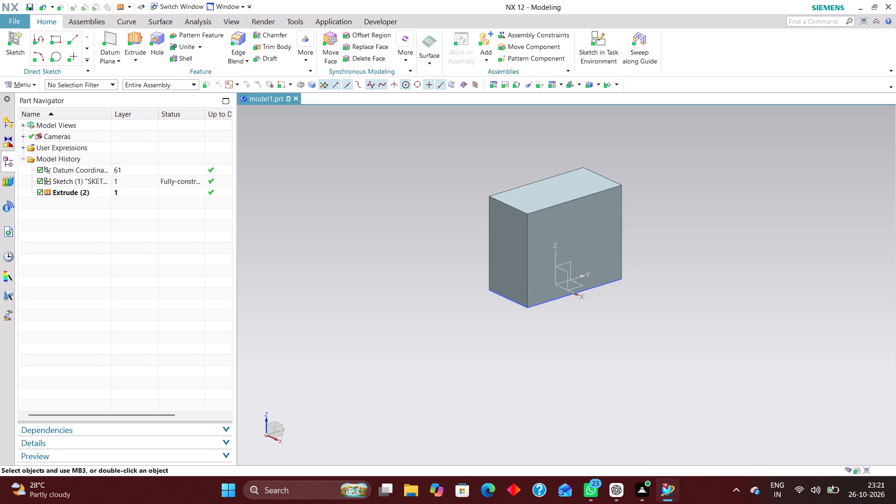
{"action": "left_click", "coordinate": [594, 38]}
{"action": "left_click", "coordinate": [580, 287]}
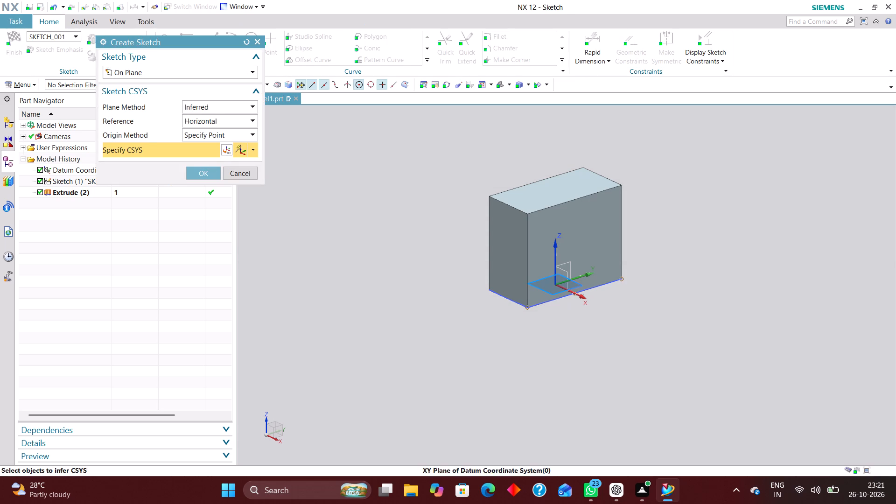
{"action": "left_click", "coordinate": [192, 170]}
{"action": "scroll", "coordinate": [321, 244], "scroll_direction": "down", "scroll_amount": 3}
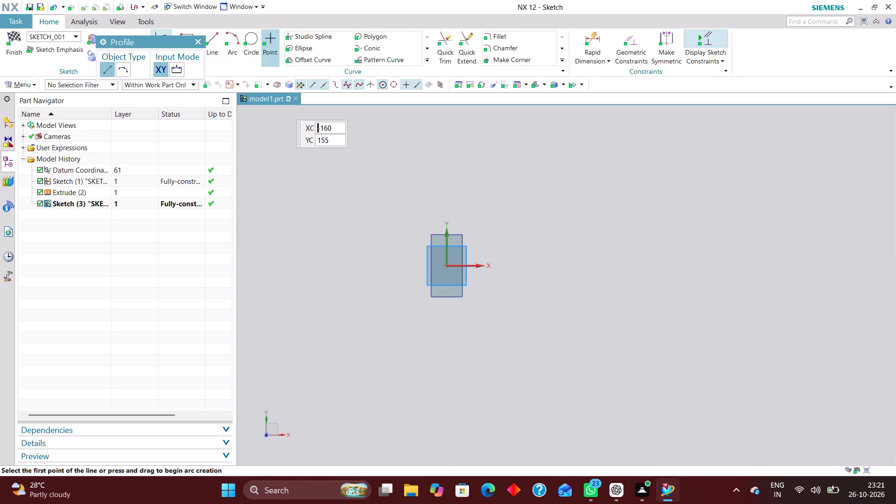
{"action": "left_click_drag", "start_coordinate": [175, 42], "coordinate": [175, 81]}
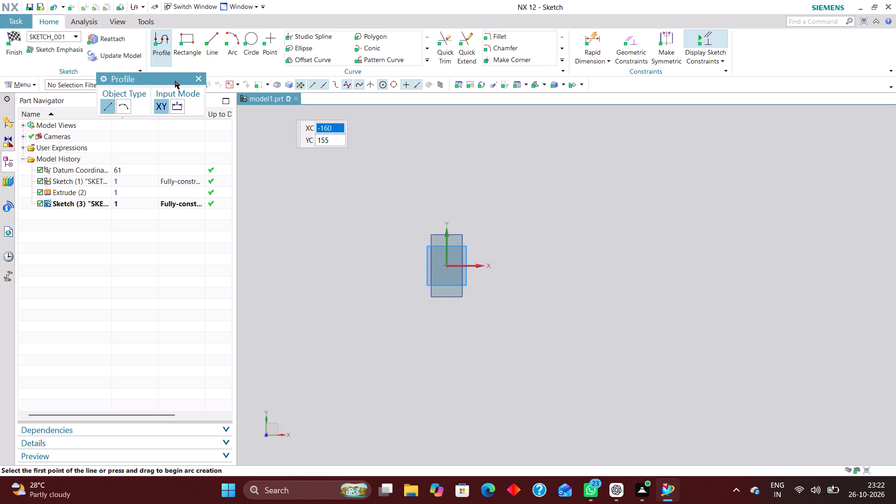
{"action": "left_click_drag", "start_coordinate": [175, 81], "coordinate": [175, 89]}
{"action": "left_click", "coordinate": [185, 42]}
{"action": "scroll", "coordinate": [441, 259], "scroll_direction": "up", "scroll_amount": 4}
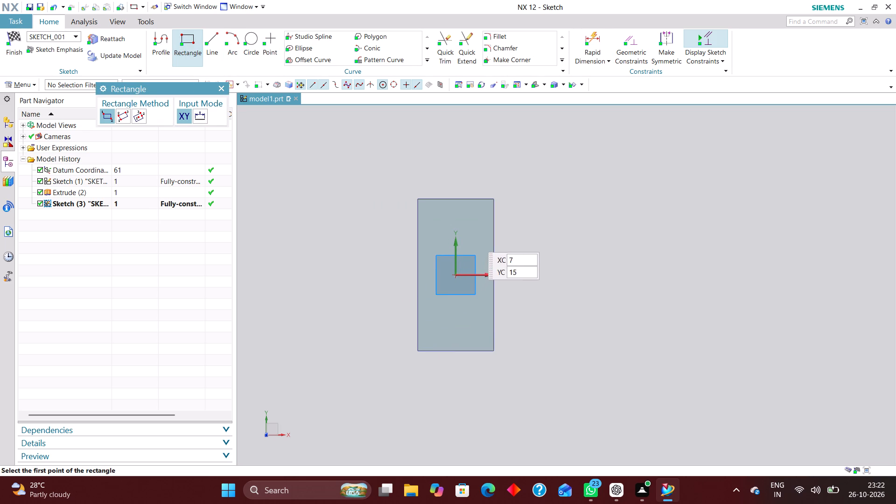
{"action": "left_click", "coordinate": [473, 237]}
{"action": "left_click", "coordinate": [693, 317]}
Constrain the midpoint of the new rectangle's left edge to the X axis.
{"action": "left_click", "coordinate": [631, 41]}
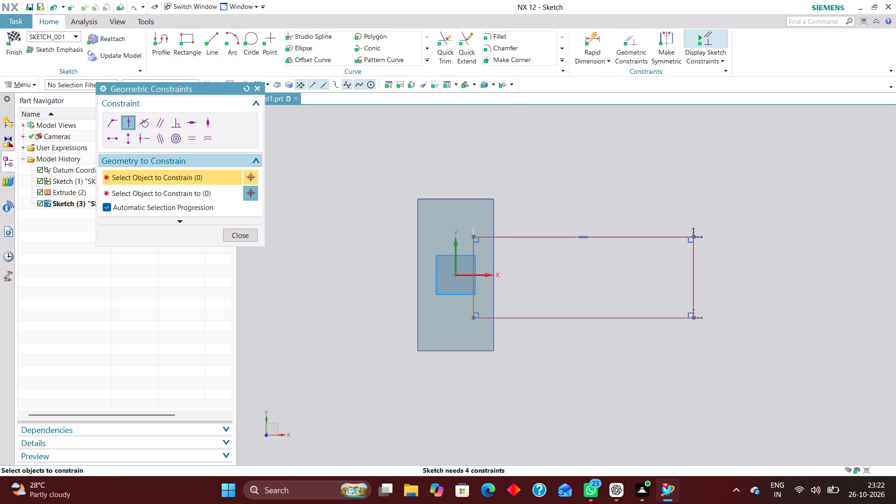
{"action": "left_click", "coordinate": [474, 275]}
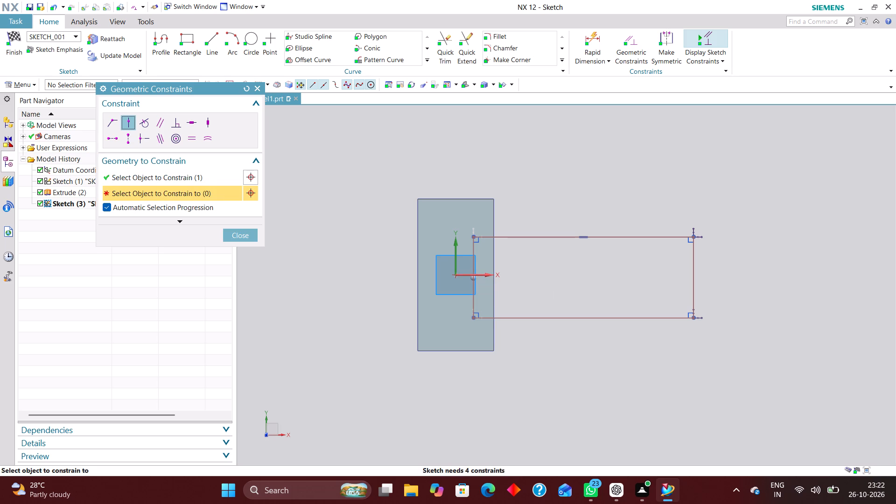
{"action": "left_click", "coordinate": [465, 274]}
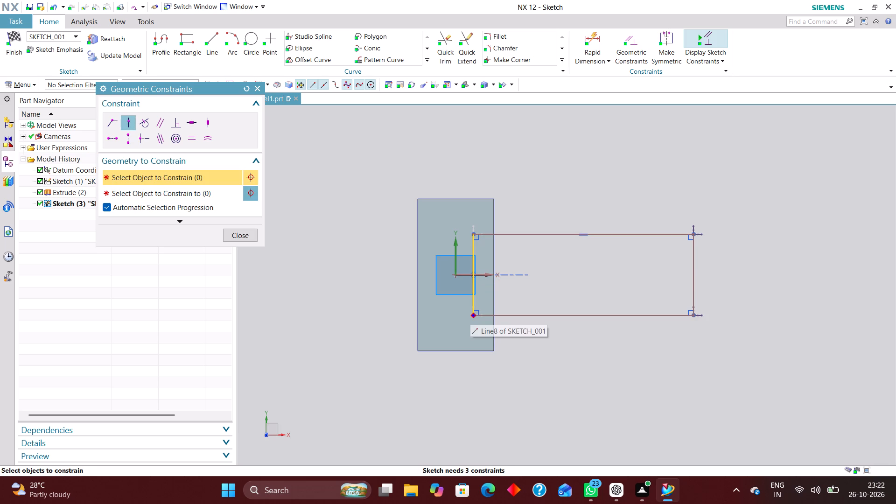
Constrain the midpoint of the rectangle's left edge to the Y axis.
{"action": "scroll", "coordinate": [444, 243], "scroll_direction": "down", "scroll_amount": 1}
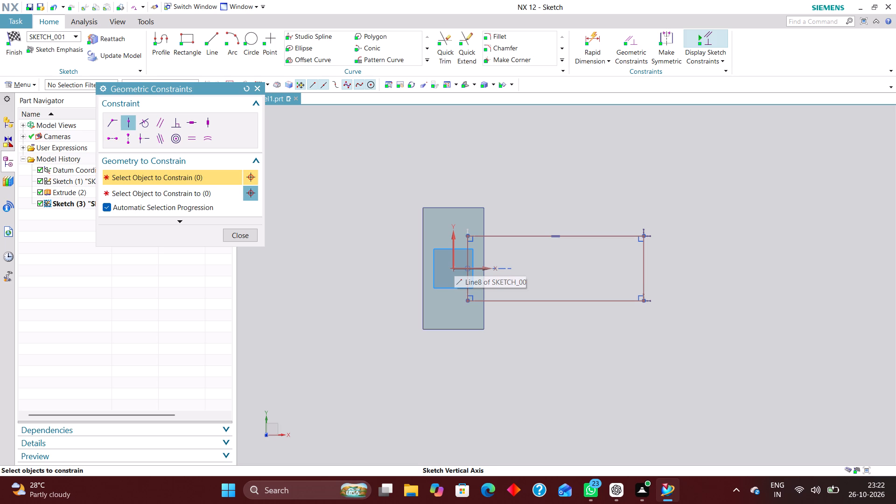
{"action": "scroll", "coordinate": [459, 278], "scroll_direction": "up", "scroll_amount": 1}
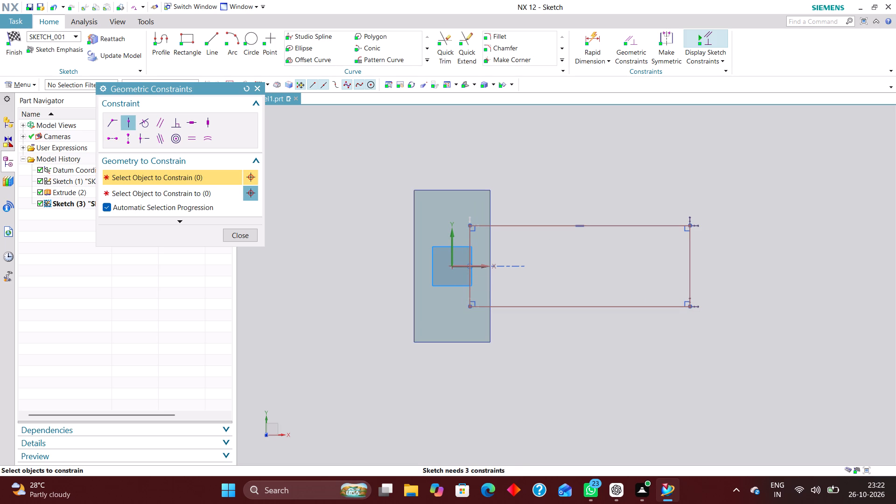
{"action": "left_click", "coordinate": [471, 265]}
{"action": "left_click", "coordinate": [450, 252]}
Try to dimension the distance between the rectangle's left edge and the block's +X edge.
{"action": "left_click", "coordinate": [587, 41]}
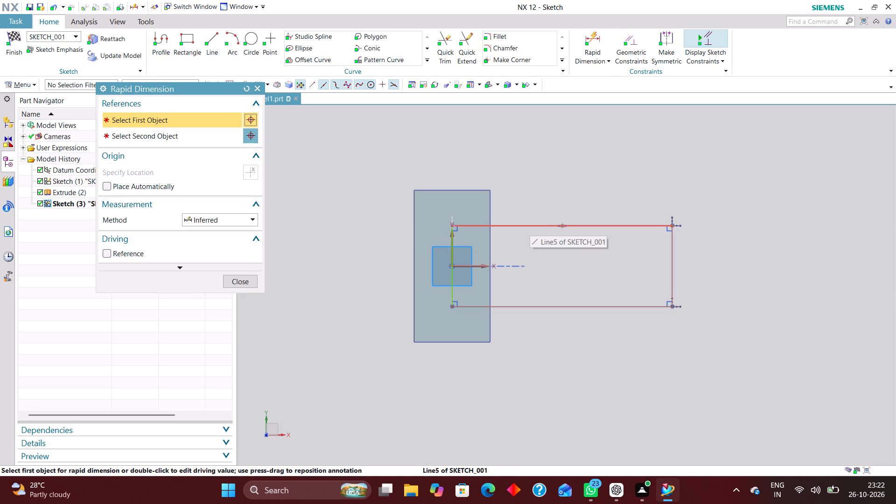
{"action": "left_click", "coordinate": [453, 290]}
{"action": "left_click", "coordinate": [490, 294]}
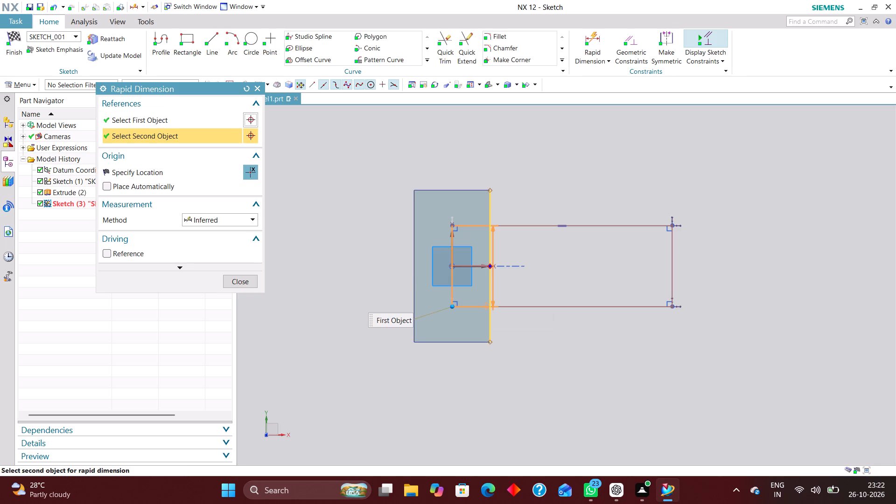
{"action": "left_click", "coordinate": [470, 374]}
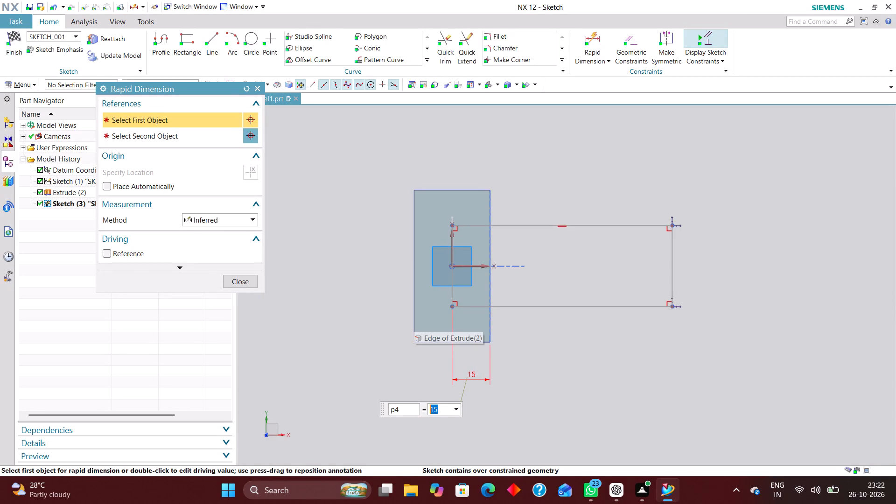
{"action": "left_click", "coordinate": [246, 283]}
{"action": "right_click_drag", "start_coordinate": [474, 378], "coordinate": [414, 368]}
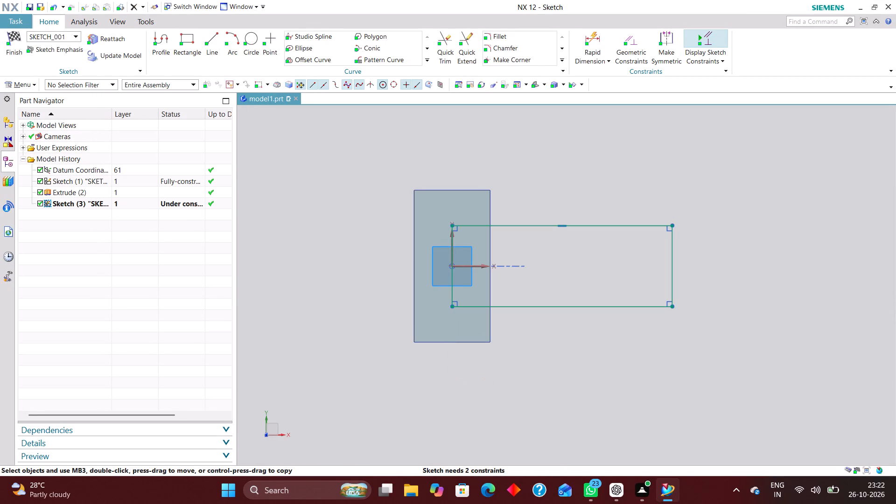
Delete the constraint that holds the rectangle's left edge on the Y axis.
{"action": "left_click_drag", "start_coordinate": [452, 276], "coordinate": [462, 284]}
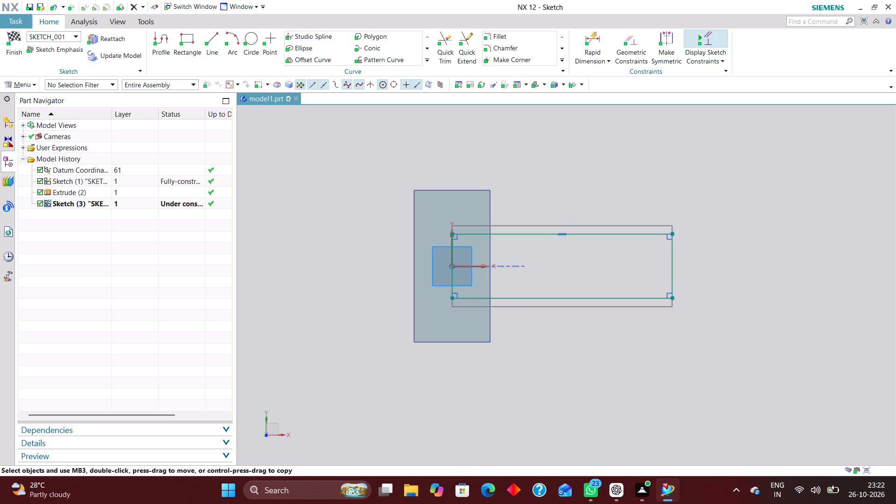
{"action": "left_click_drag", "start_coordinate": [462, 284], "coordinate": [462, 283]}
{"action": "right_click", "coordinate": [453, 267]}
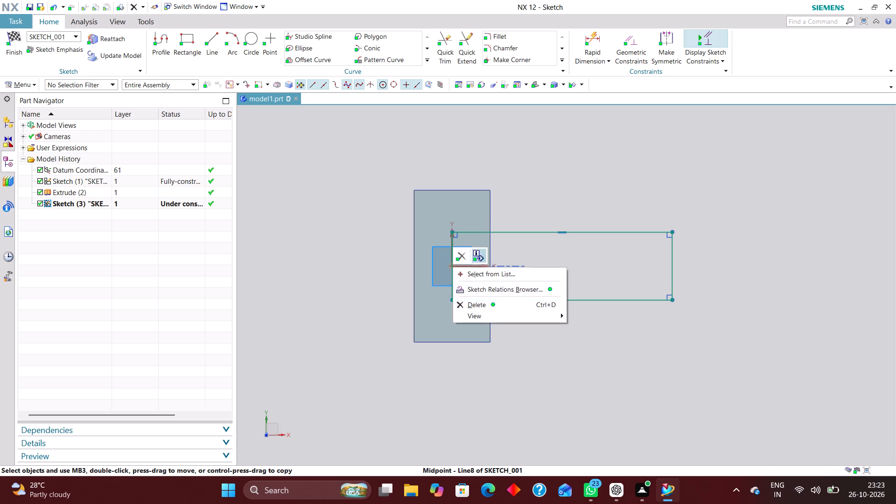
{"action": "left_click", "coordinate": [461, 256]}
Move the rectangle's left edge outside the block and dimension it 15 mm from the Y axis.
{"action": "left_click_drag", "start_coordinate": [453, 284], "coordinate": [500, 275]}
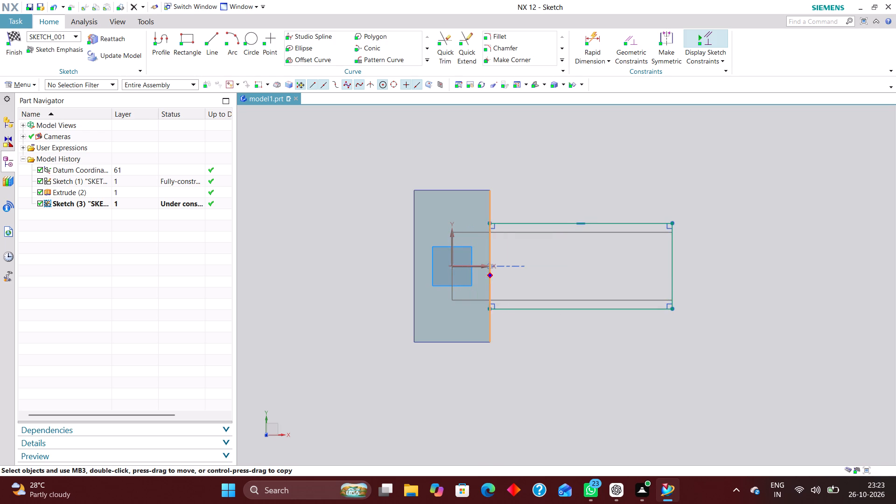
{"action": "left_click_drag", "start_coordinate": [500, 275], "coordinate": [503, 276]}
{"action": "right_click_drag", "start_coordinate": [511, 259], "coordinate": [485, 252]}
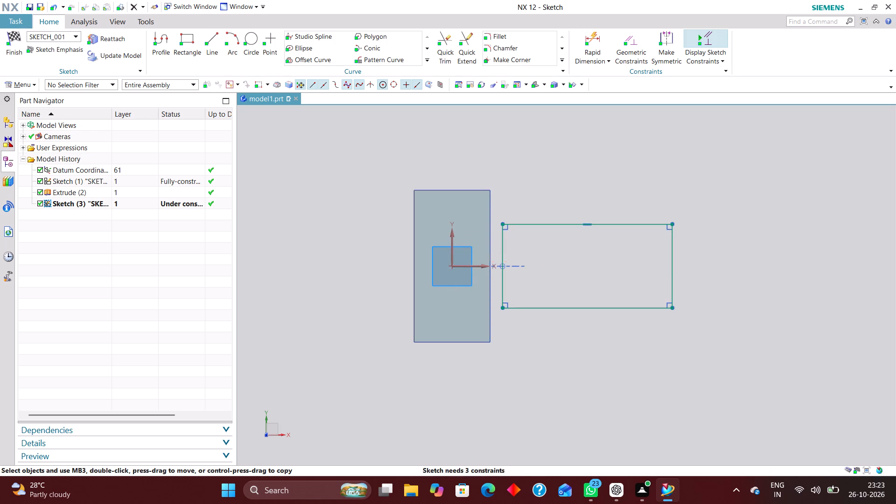
{"action": "left_click", "coordinate": [593, 36]}
{"action": "left_click", "coordinate": [451, 252]}
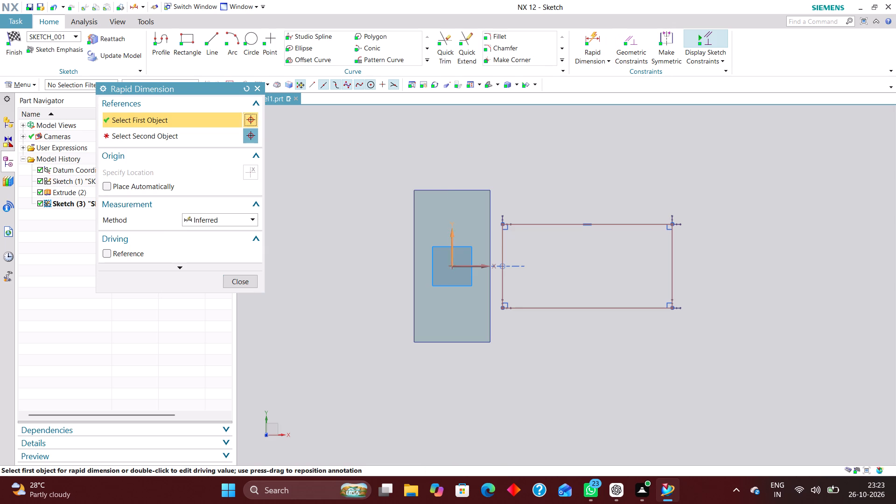
{"action": "left_click", "coordinate": [504, 262]}
{"action": "left_click", "coordinate": [481, 397]}
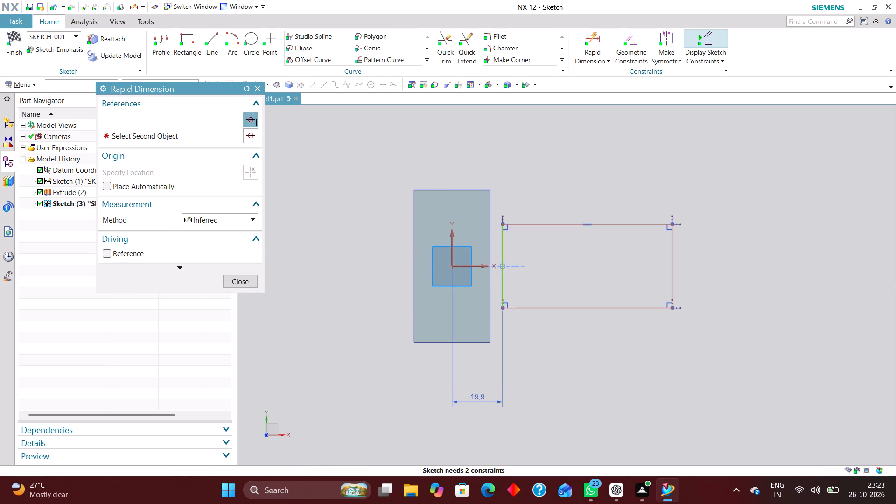
{"action": "type", "text": "15"}
{"action": "key", "text": "Return"}
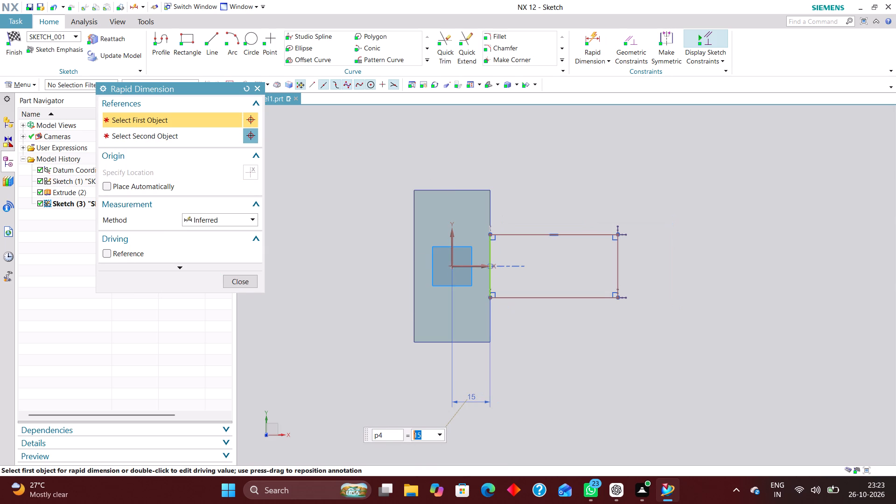
Dimension the rectangle 90 mm long along X, entered as 120-30, and 40 mm wide along Y, and finish the sketch.
{"action": "left_click", "coordinate": [490, 281]}
{"action": "left_click", "coordinate": [615, 283]}
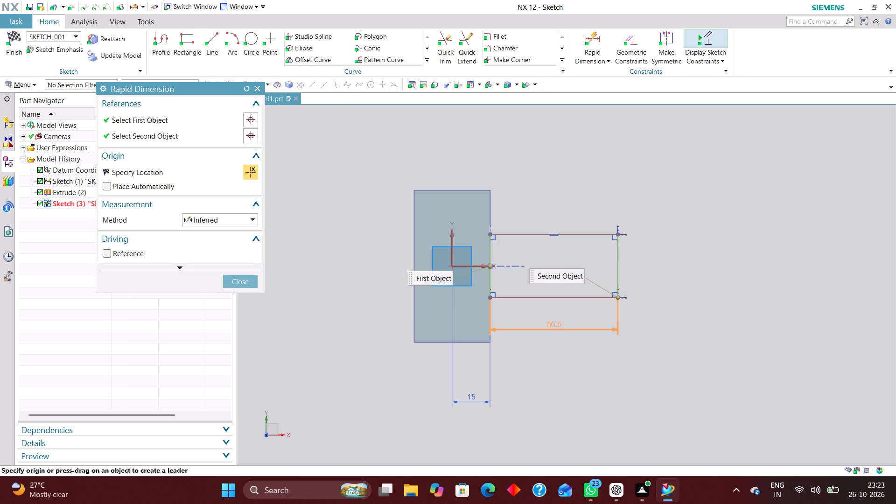
{"action": "left_click", "coordinate": [557, 387]}
{"action": "type", "text": "120-30"}
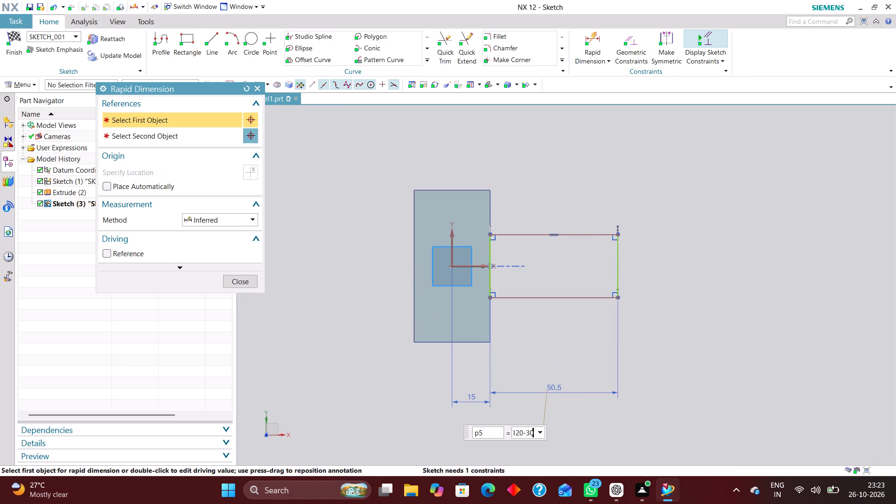
{"action": "key", "text": "Return"}
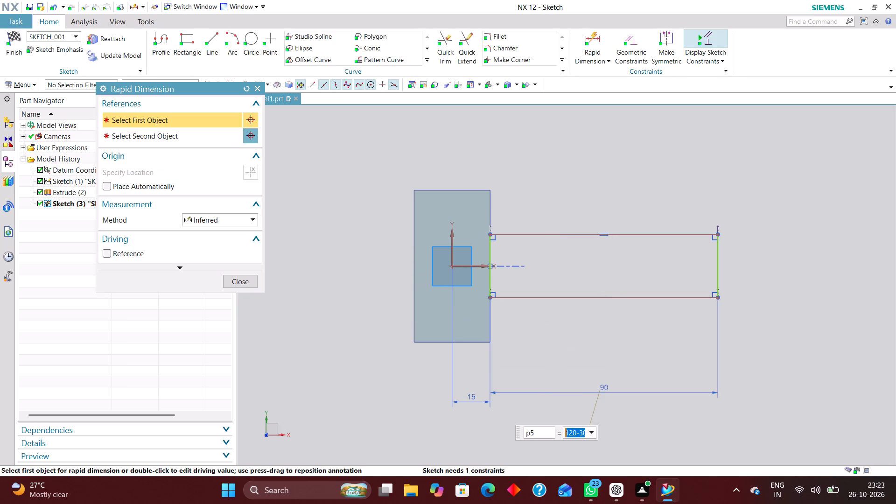
{"action": "left_click", "coordinate": [720, 282]}
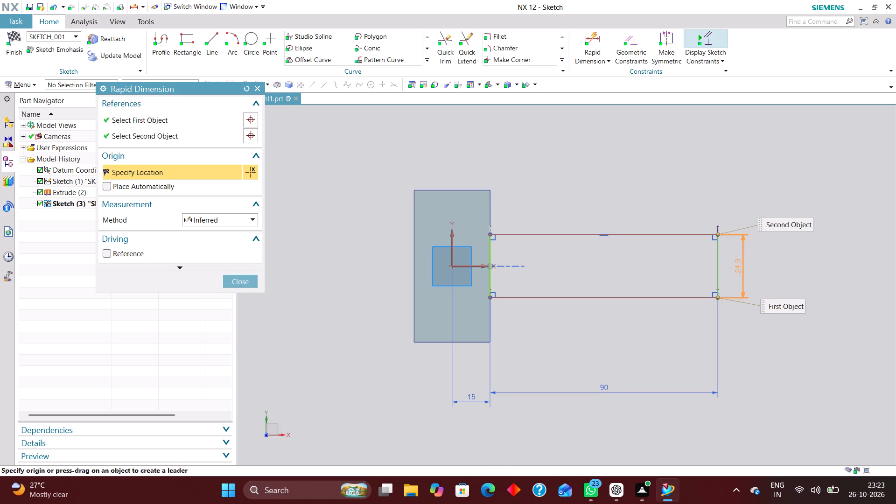
{"action": "left_click", "coordinate": [747, 264]}
{"action": "type", "text": "40"}
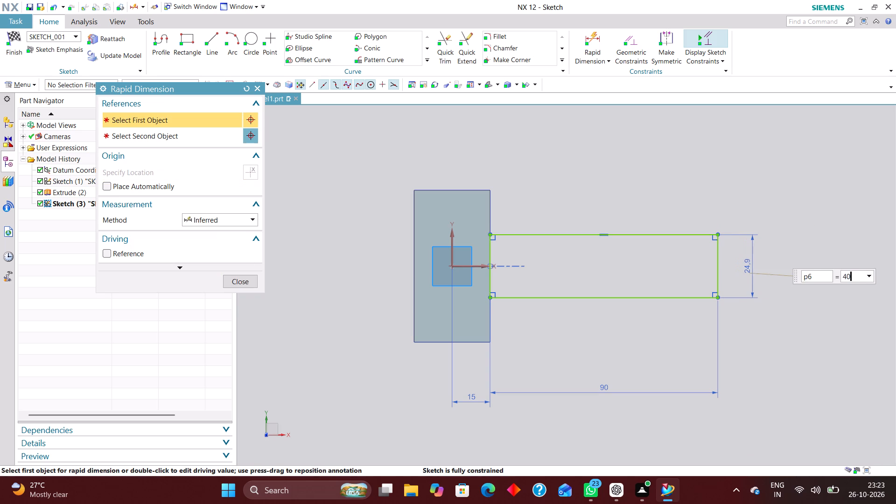
{"action": "key", "text": "Return"}
{"action": "left_click", "coordinate": [254, 283]}
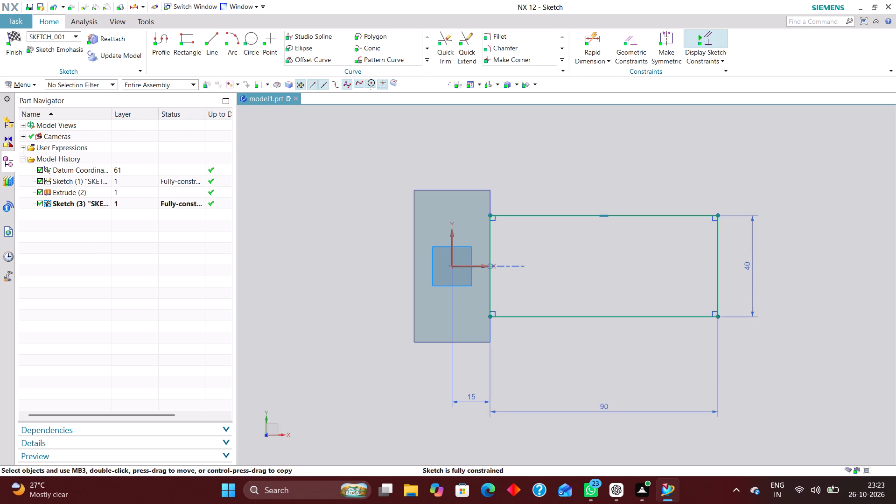
{"action": "left_click", "coordinate": [17, 38]}
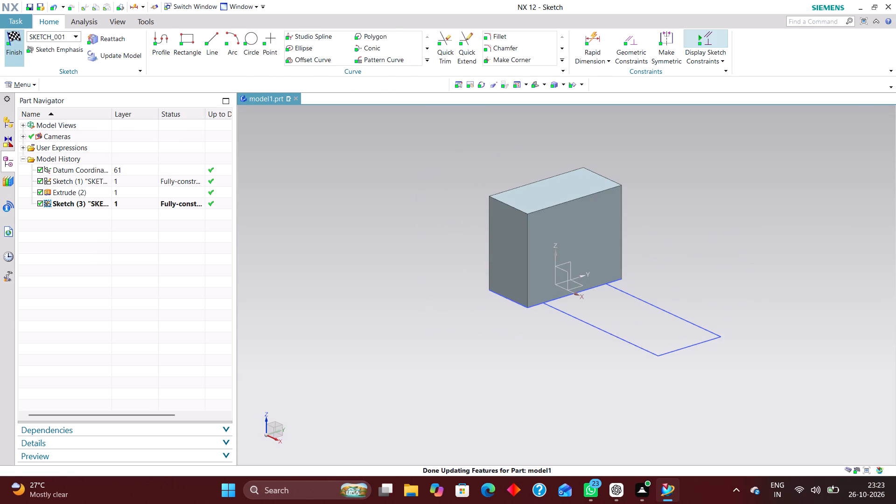
Extrude the 90 by 40 mm rectangle upward from 0 to 30 mm as a separate body with no Boolean.
{"action": "left_click", "coordinate": [142, 35]}
{"action": "left_click", "coordinate": [618, 340]}
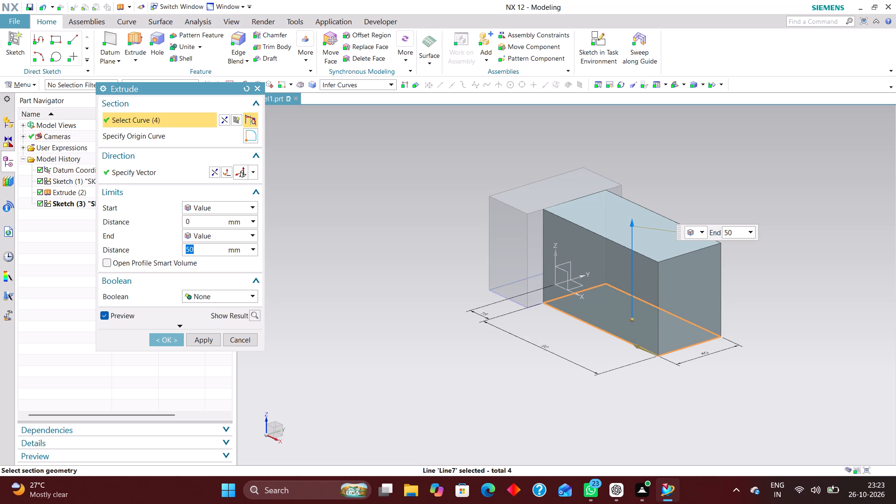
{"action": "type", "text": "30"}
{"action": "key", "text": "Return"}
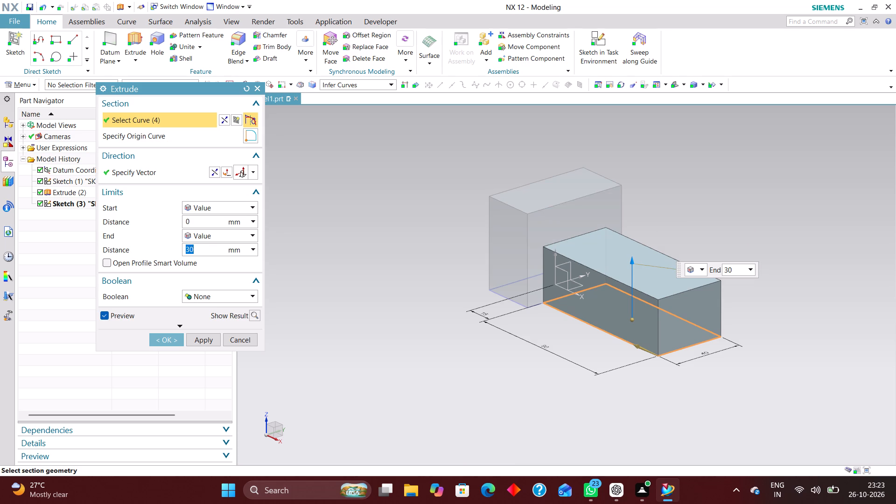
{"action": "left_click", "coordinate": [165, 339]}
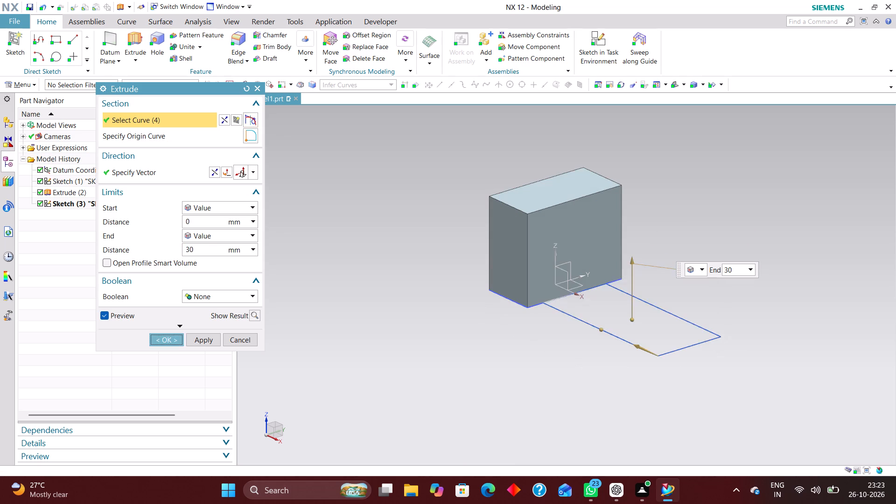
Hide both sketches.
{"action": "right_click_drag", "start_coordinate": [561, 313], "coordinate": [567, 372]}
{"action": "right_click_drag", "start_coordinate": [542, 304], "coordinate": [544, 343]}
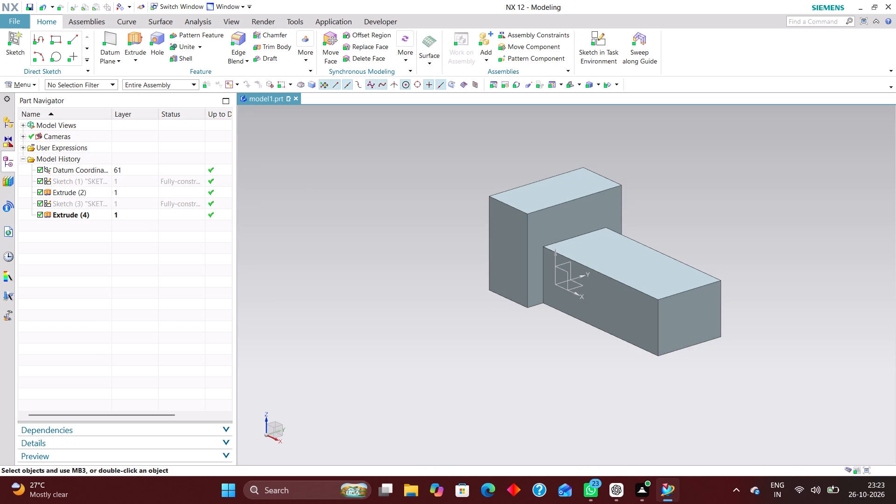
Unite the two solid bodies, using the 90 mm bar as target and the upright block as tool.
{"action": "left_click", "coordinate": [178, 45]}
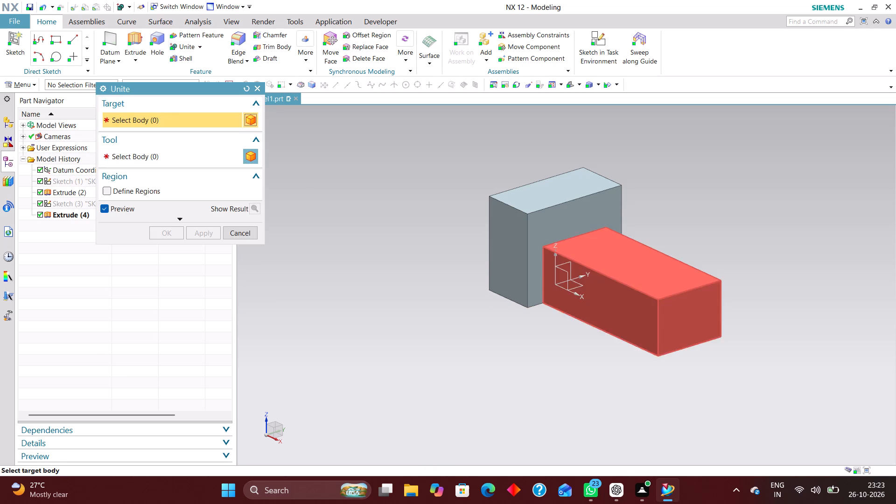
{"action": "left_click", "coordinate": [650, 338]}
{"action": "left_click", "coordinate": [517, 285]}
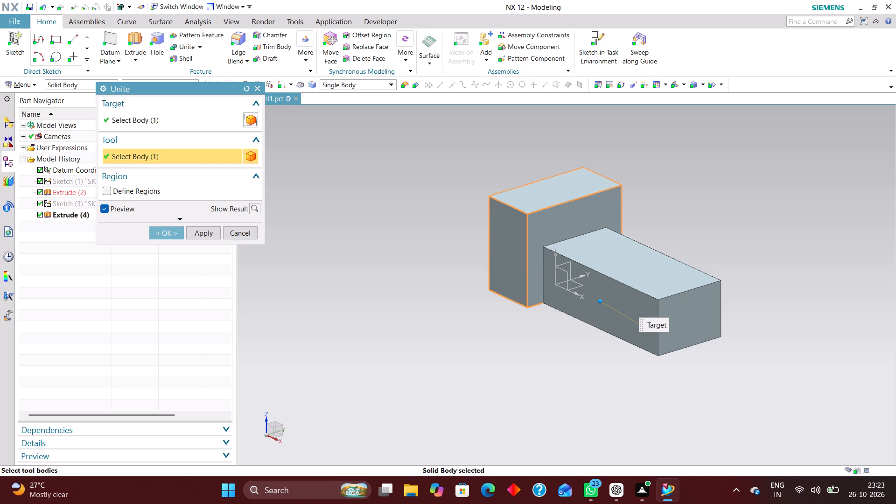
{"action": "left_click", "coordinate": [164, 237]}
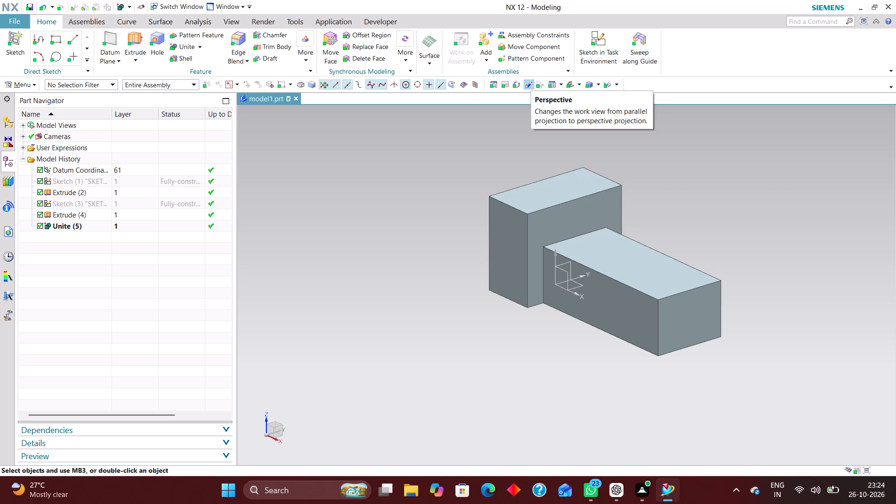
Create a new task-environment sketch on the YZ plane of the datum coordinate system.
{"action": "scroll", "coordinate": [598, 247], "scroll_direction": "down", "scroll_amount": 2}
{"action": "middle_click_drag", "start_coordinate": [682, 220], "coordinate": [693, 235]}
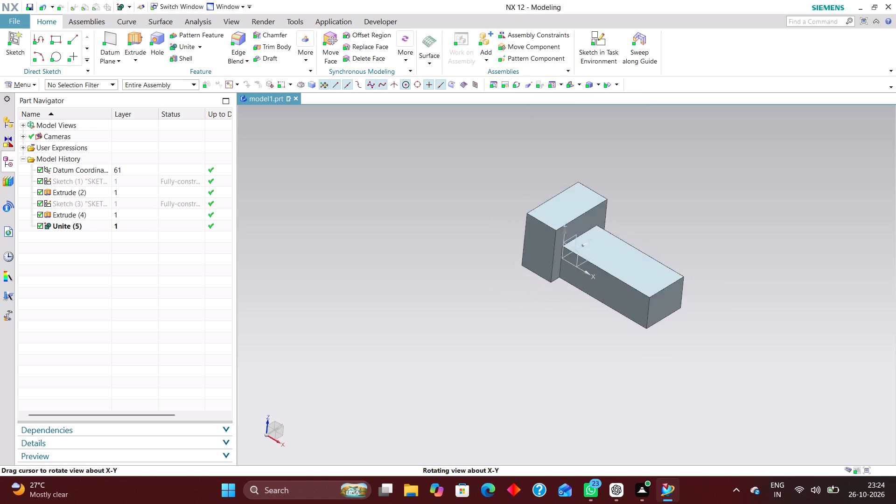
{"action": "middle_click_drag", "start_coordinate": [693, 235], "coordinate": [695, 222]}
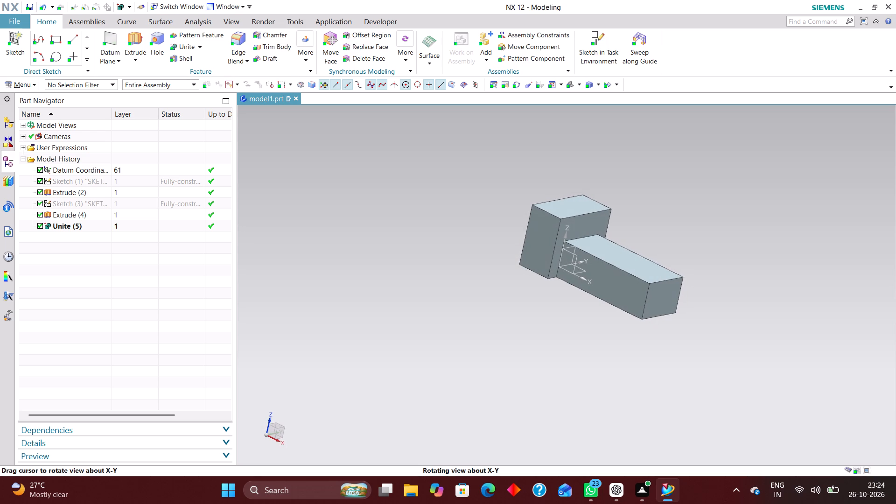
{"action": "middle_click_drag", "start_coordinate": [695, 222], "coordinate": [693, 223]}
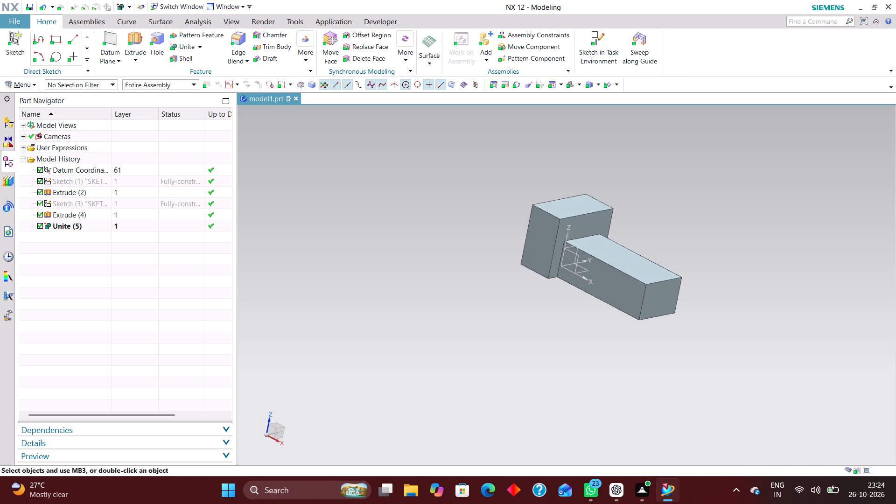
{"action": "left_click", "coordinate": [596, 35]}
{"action": "scroll", "coordinate": [571, 257], "scroll_direction": "up", "scroll_amount": 5}
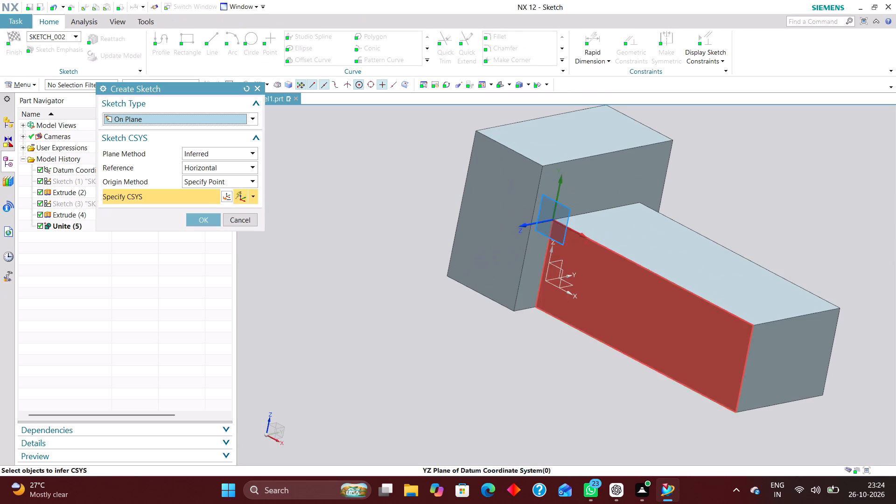
{"action": "left_click", "coordinate": [557, 259]}
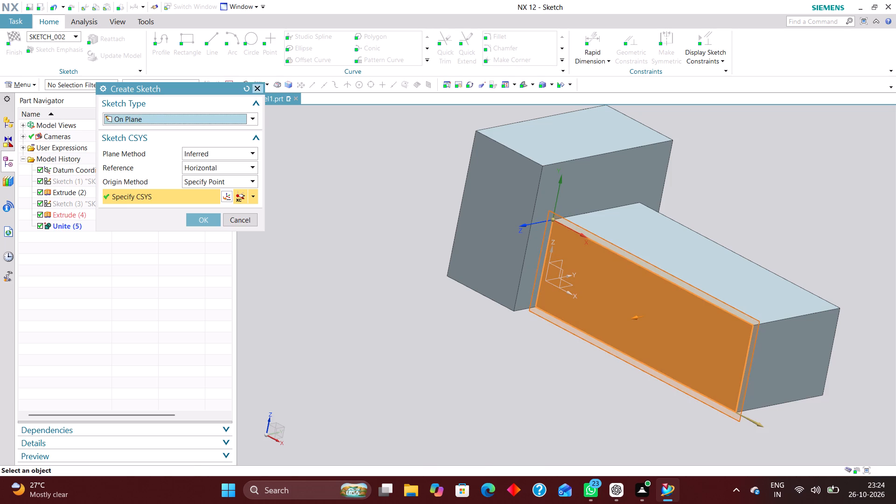
{"action": "left_click", "coordinate": [248, 89]}
{"action": "left_click", "coordinate": [556, 260]}
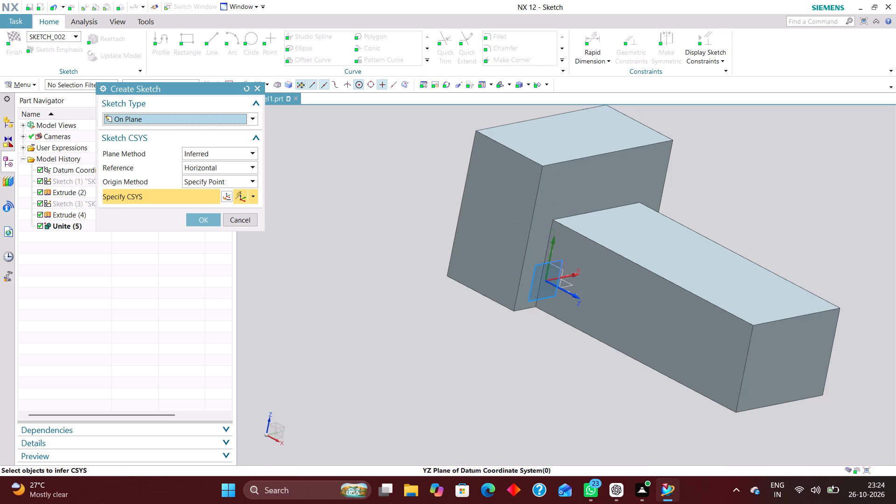
{"action": "left_click", "coordinate": [201, 221]}
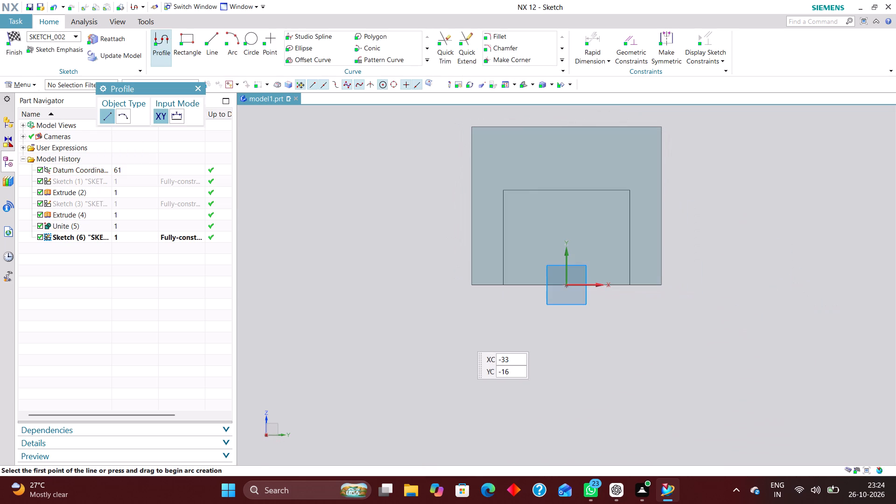
Sketch a rectangle about 30 mm wide across the block's top edge and constrain its lower edge's midpoint onto the vertical sketch axis.
{"action": "scroll", "coordinate": [468, 370], "scroll_direction": "down", "scroll_amount": 1}
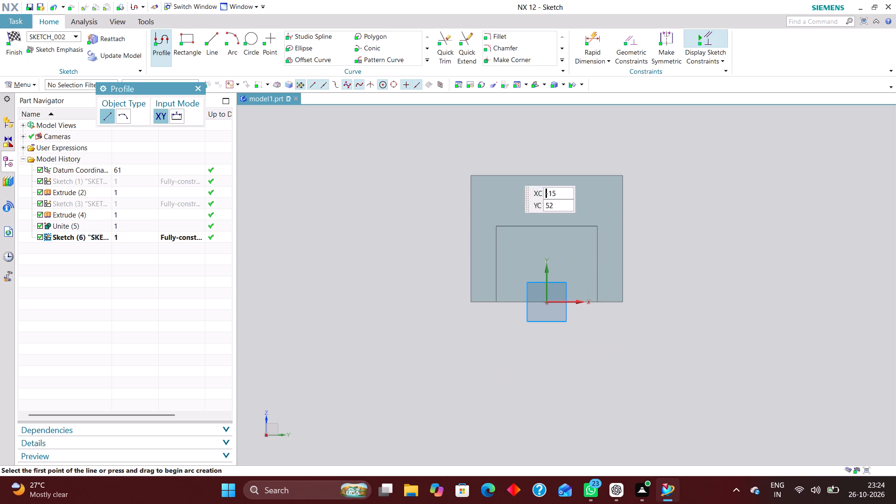
{"action": "left_click", "coordinate": [184, 36]}
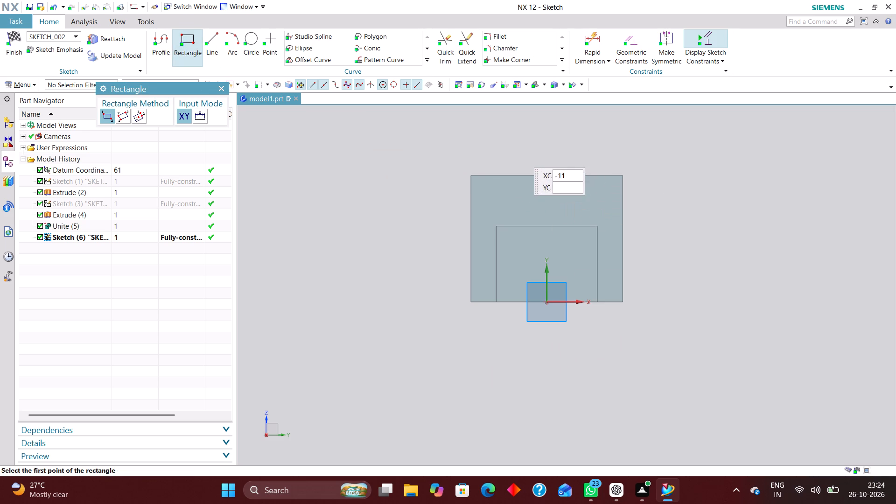
{"action": "left_click", "coordinate": [513, 149]}
{"action": "left_click", "coordinate": [591, 194]}
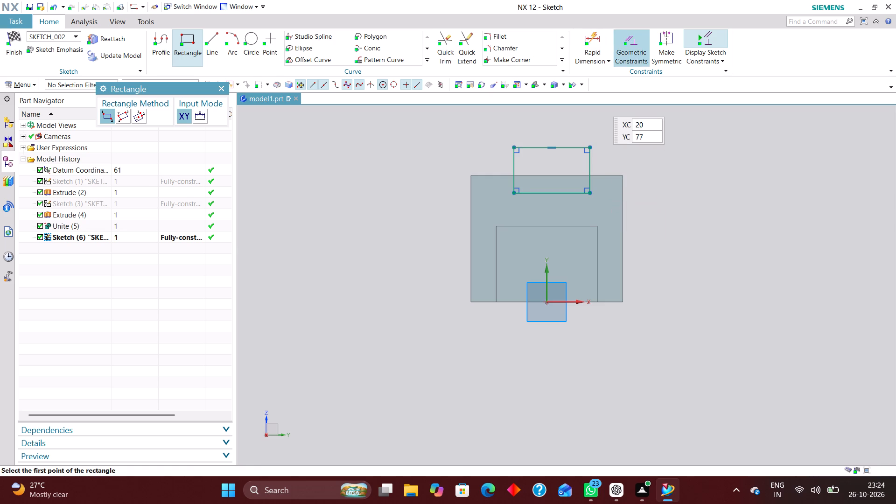
{"action": "left_click", "coordinate": [630, 37]}
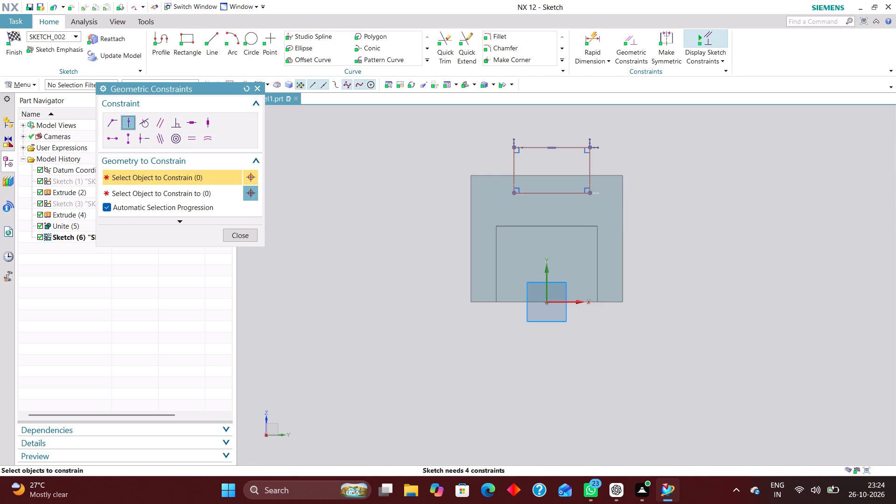
{"action": "left_click", "coordinate": [553, 193]}
{"action": "left_click", "coordinate": [546, 274]}
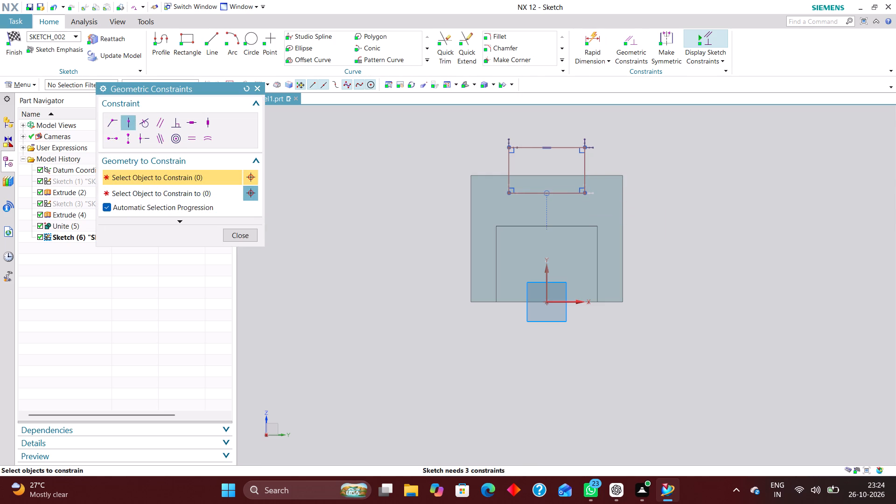
Dimension the rectangle 25 mm wide and 10 mm high.
{"action": "scroll", "coordinate": [546, 336], "scroll_direction": "down", "scroll_amount": 1}
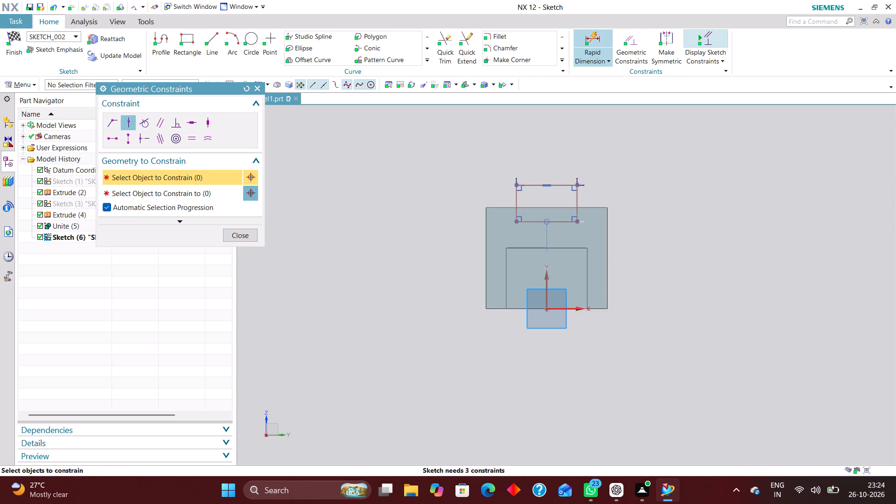
{"action": "left_click", "coordinate": [591, 35]}
{"action": "left_click", "coordinate": [562, 186]}
{"action": "left_click", "coordinate": [551, 146]}
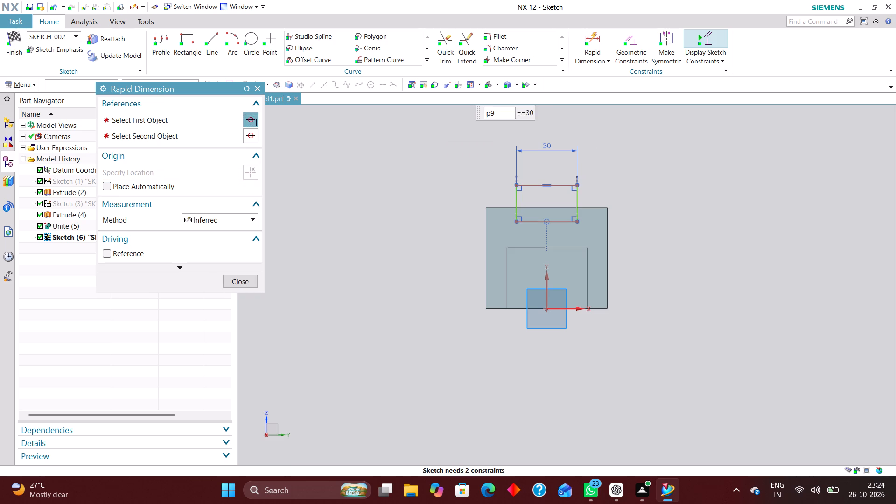
{"action": "type", "text": "25"}
{"action": "key", "text": "Return"}
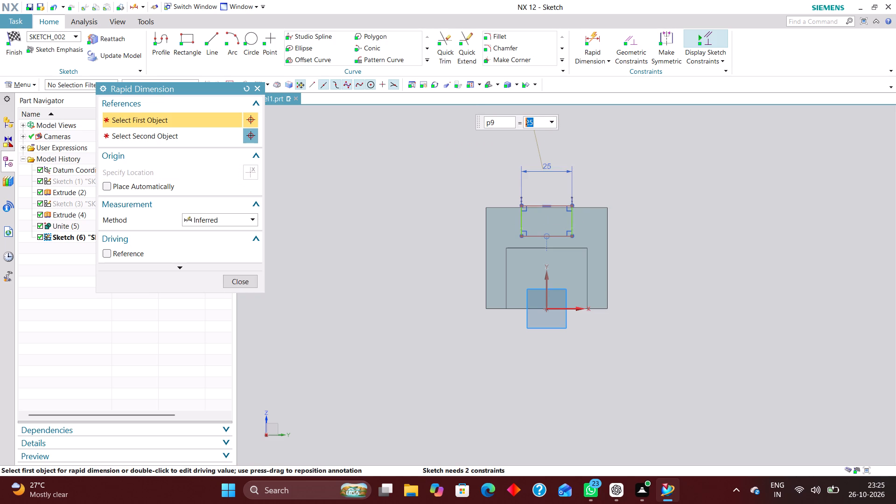
{"action": "scroll", "coordinate": [555, 227], "scroll_direction": "up", "scroll_amount": 4}
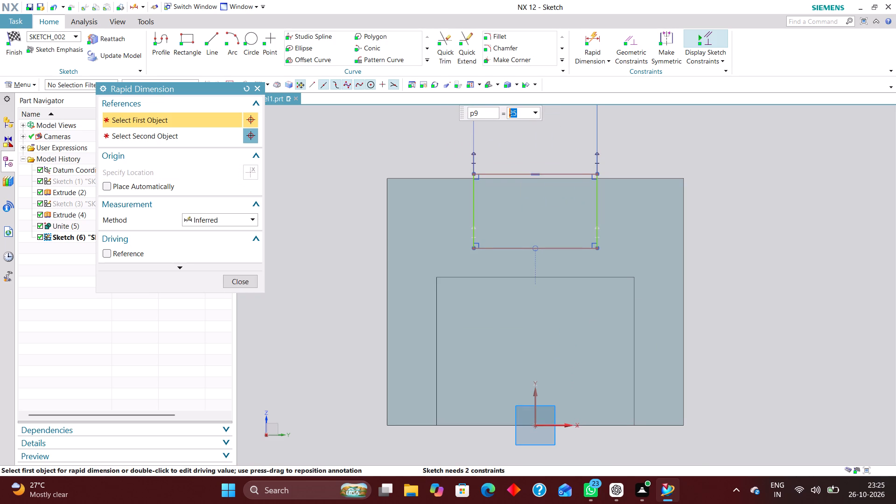
{"action": "scroll", "coordinate": [607, 227], "scroll_direction": "up", "scroll_amount": 3}
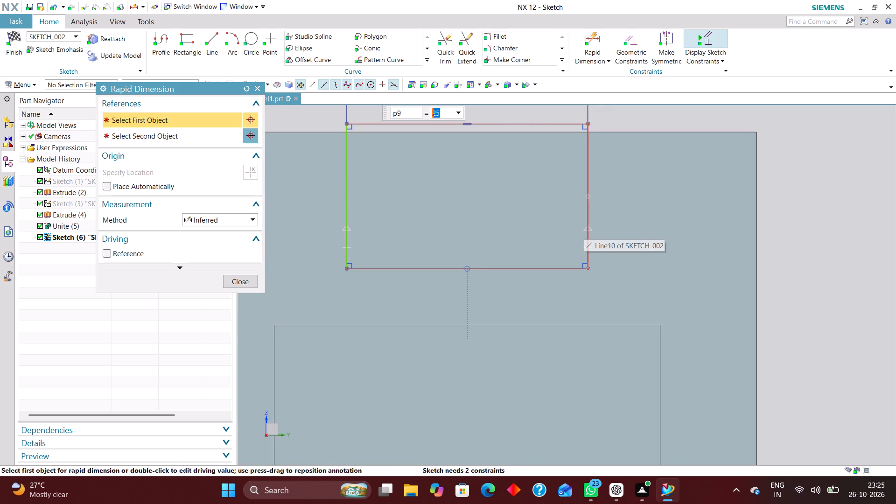
{"action": "left_click", "coordinate": [541, 125]}
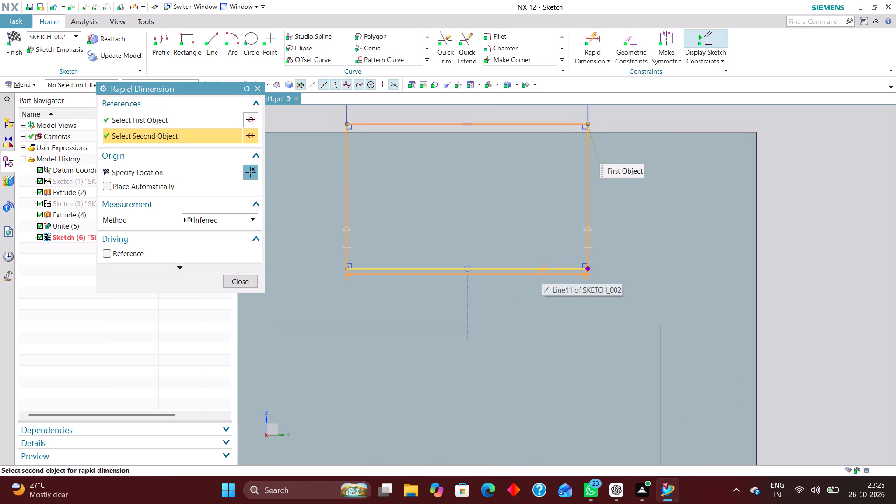
{"action": "left_click", "coordinate": [541, 270]}
{"action": "left_click", "coordinate": [784, 189]}
{"action": "type", "text": "10"}
{"action": "key", "text": "Return"}
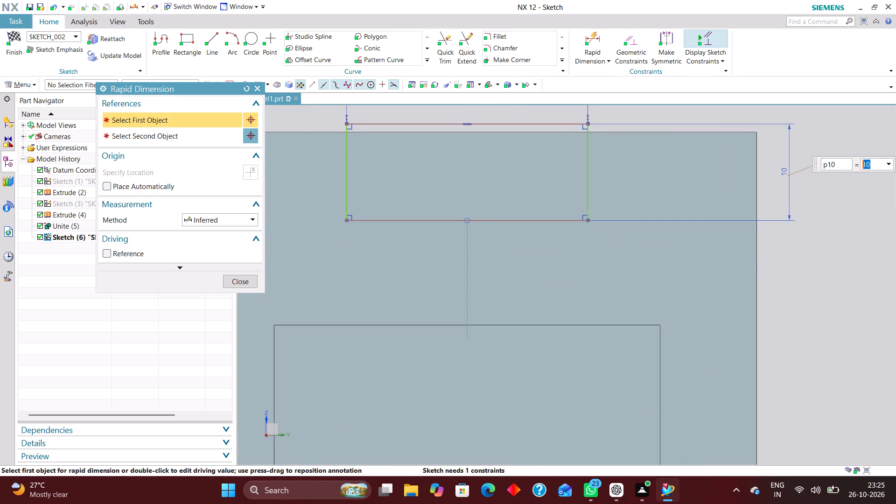
Dimension the rectangle's upper edge 20 mm above the bar's top edge and finish the sketch.
{"action": "scroll", "coordinate": [549, 270], "scroll_direction": "down", "scroll_amount": 2}
{"action": "scroll", "coordinate": [552, 294], "scroll_direction": "up", "scroll_amount": 2}
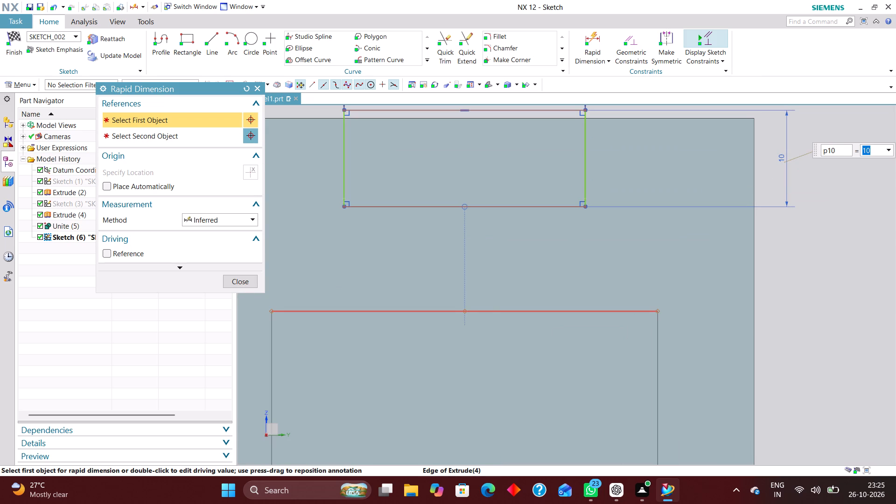
{"action": "left_click", "coordinate": [557, 312]}
{"action": "left_click", "coordinate": [559, 111]}
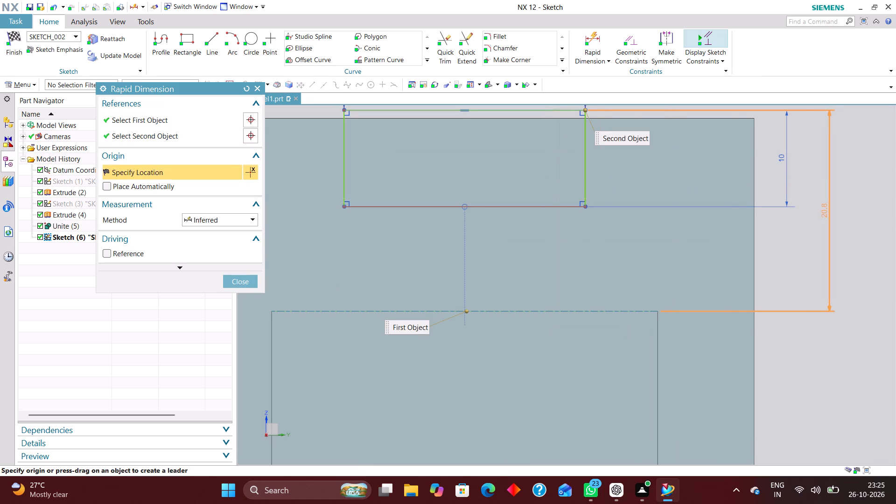
{"action": "left_click", "coordinate": [825, 208]}
{"action": "type", "text": "20"}
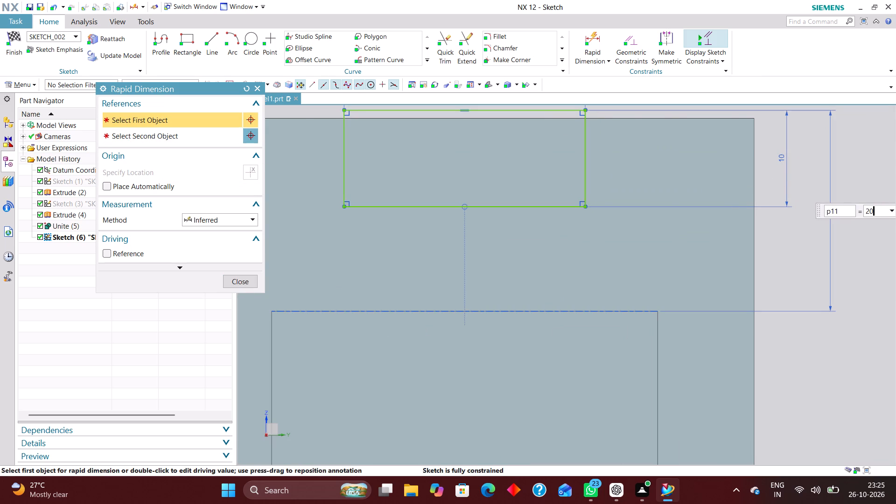
{"action": "key", "text": "Return"}
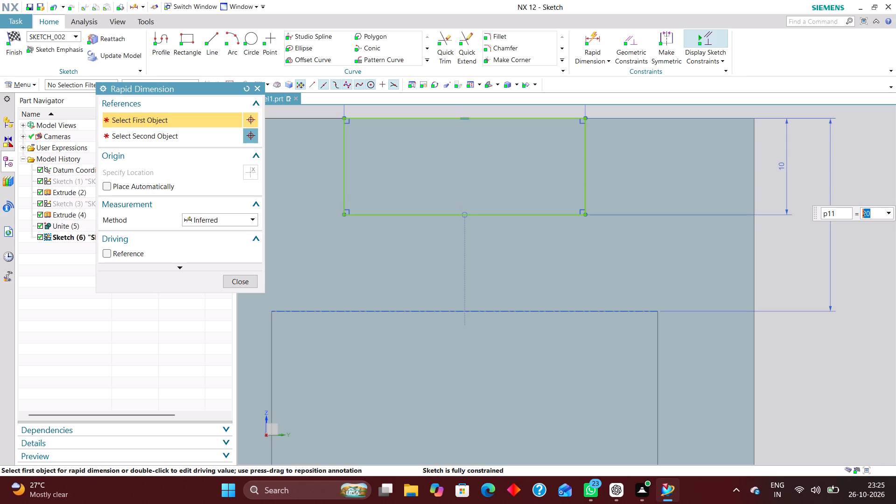
{"action": "left_click", "coordinate": [247, 285]}
{"action": "scroll", "coordinate": [419, 305], "scroll_direction": "down", "scroll_amount": 2}
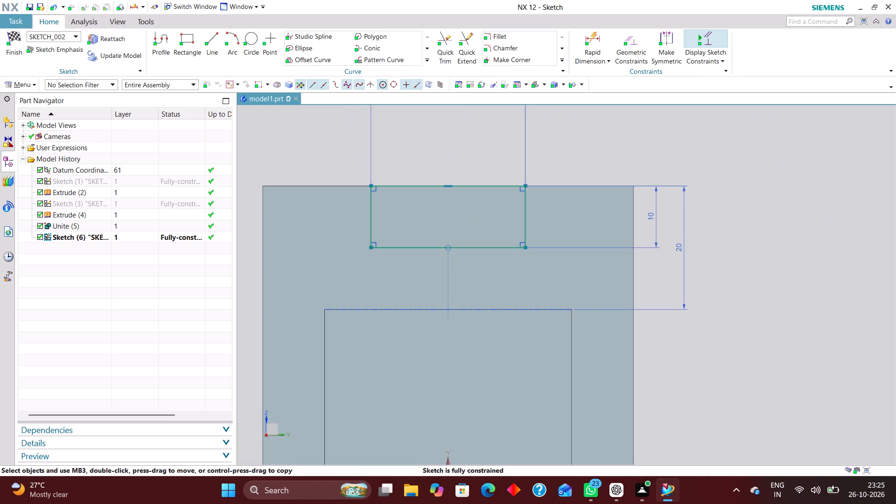
{"action": "left_click", "coordinate": [14, 36]}
Extrude the 25 by 10 mm rectangle with a symmetric value of 30 mm as a separate body with no Boolean.
{"action": "left_click", "coordinate": [133, 36]}
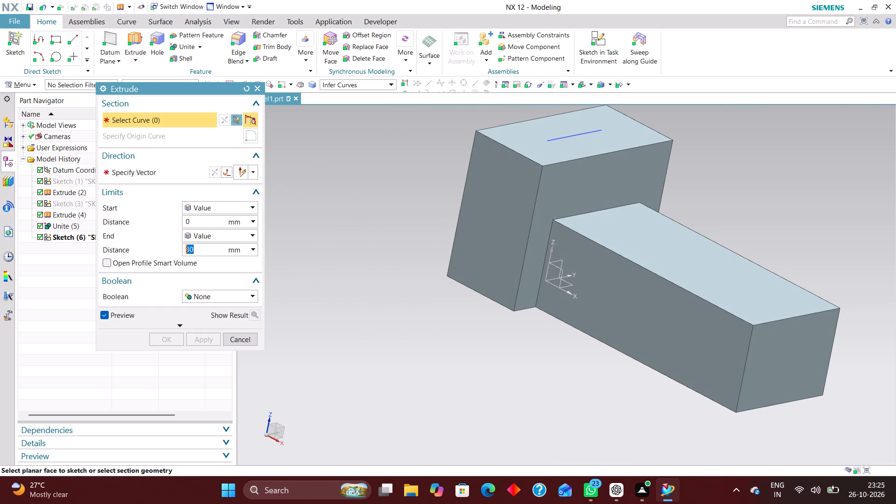
{"action": "left_click", "coordinate": [558, 138]}
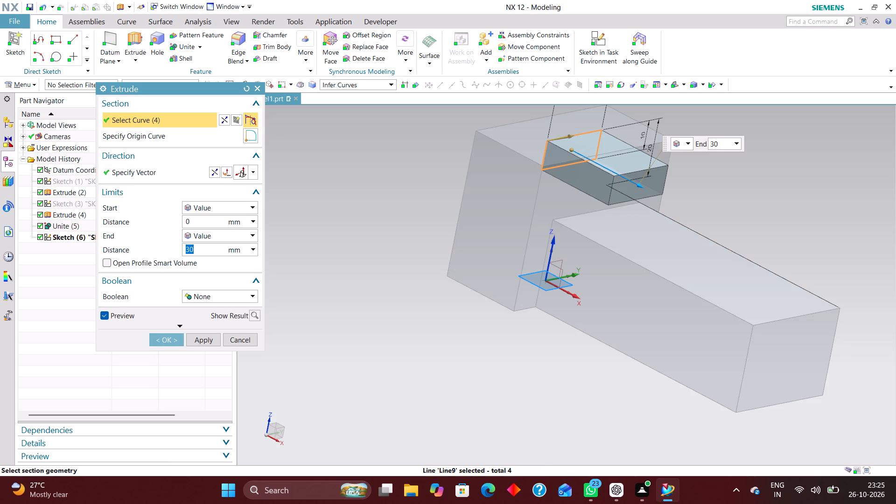
{"action": "left_click", "coordinate": [212, 173]}
{"action": "scroll", "coordinate": [331, 203], "scroll_direction": "down", "scroll_amount": 3}
{"action": "middle_click_drag", "start_coordinate": [377, 215], "coordinate": [378, 217]}
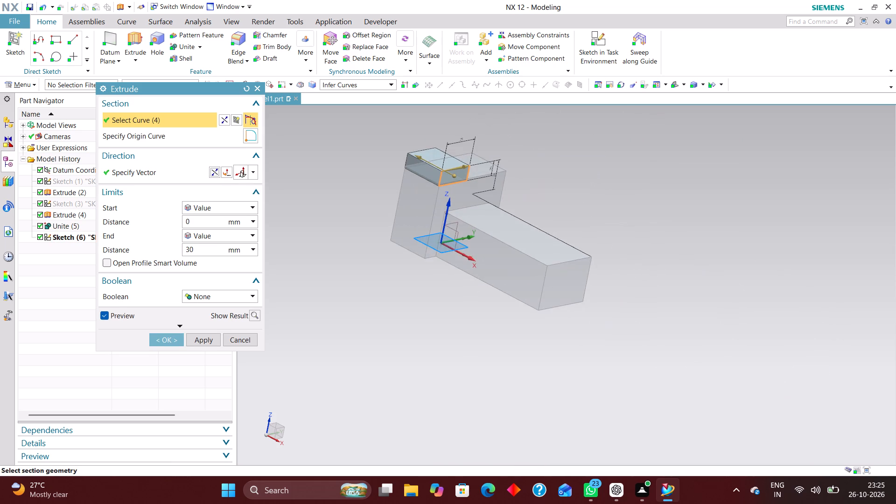
{"action": "middle_click_drag", "start_coordinate": [378, 217], "coordinate": [369, 198]}
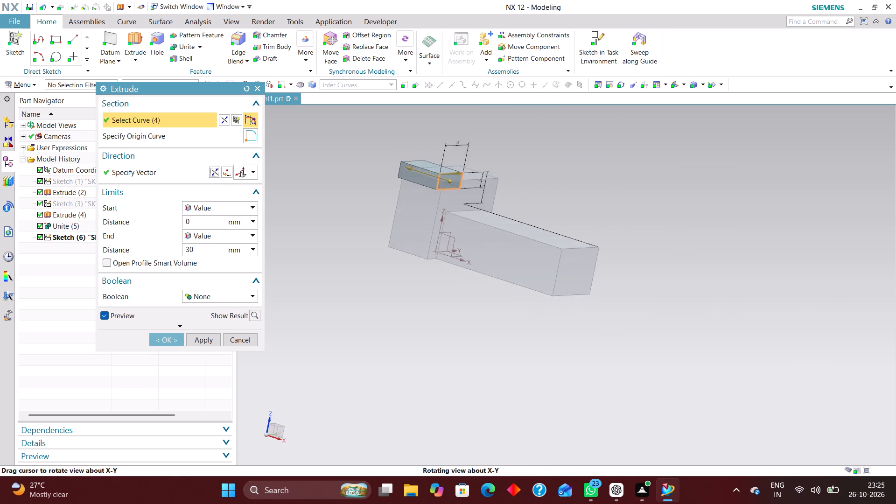
{"action": "scroll", "coordinate": [371, 197], "scroll_direction": "up", "scroll_amount": 1}
{"action": "left_click", "coordinate": [219, 207]}
{"action": "left_click", "coordinate": [215, 228]}
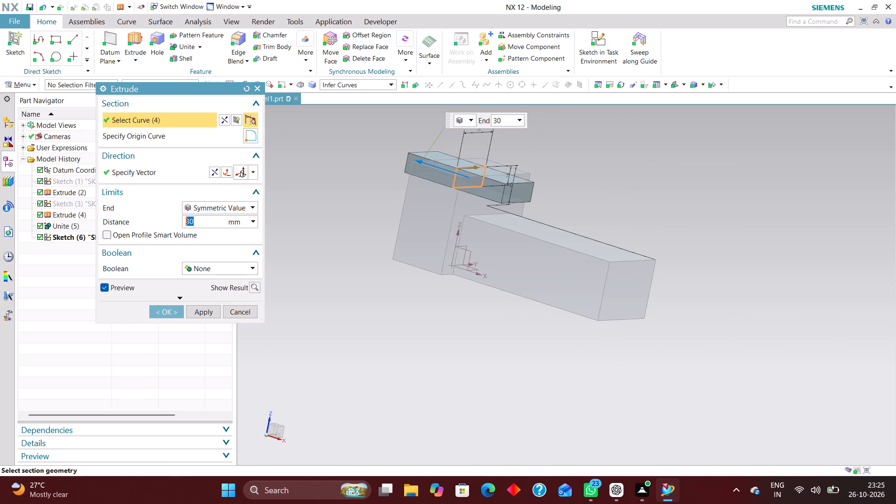
{"action": "left_click", "coordinate": [168, 312]}
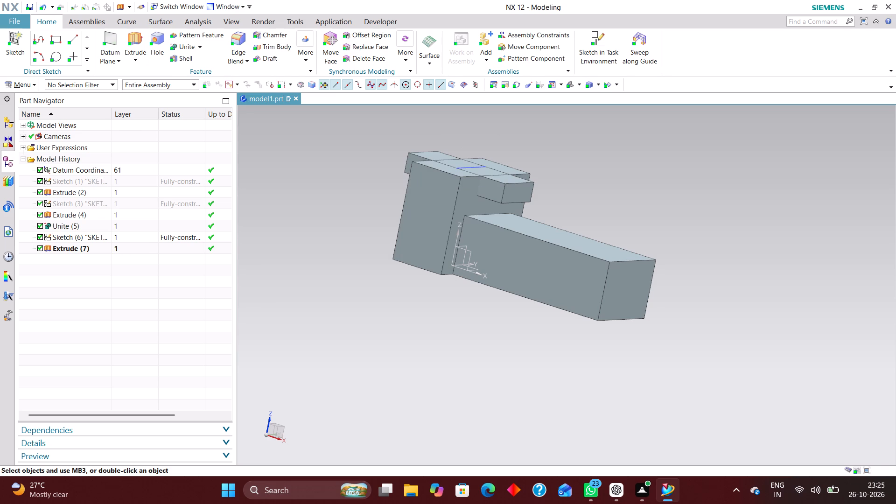
Subtract the extruded 25 by 10 mm body from the united block and bar to cut the top slot.
{"action": "left_click", "coordinate": [198, 47]}
{"action": "left_click", "coordinate": [194, 67]}
{"action": "left_click", "coordinate": [452, 248]}
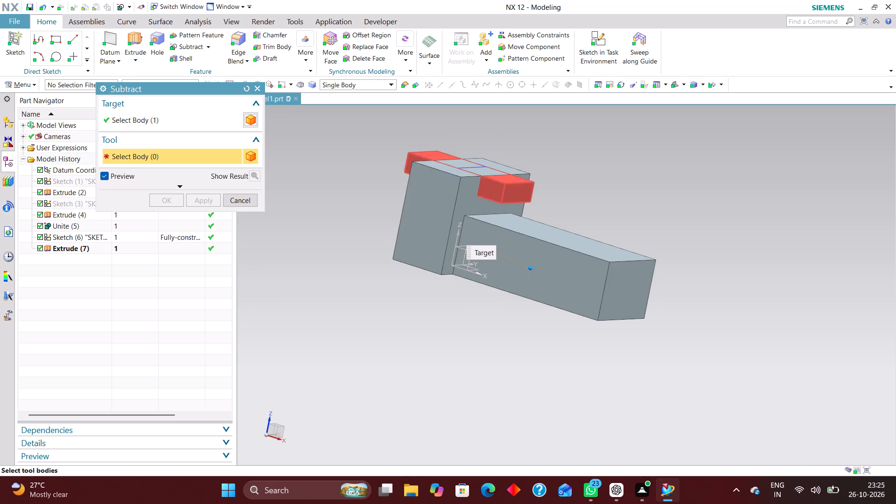
{"action": "left_click", "coordinate": [500, 187]}
{"action": "left_click", "coordinate": [167, 197]}
Hide the slot rectangle's sketch.
{"action": "middle_click_drag", "start_coordinate": [403, 268], "coordinate": [383, 276]}
{"action": "right_click_drag", "start_coordinate": [495, 160], "coordinate": [497, 207]}
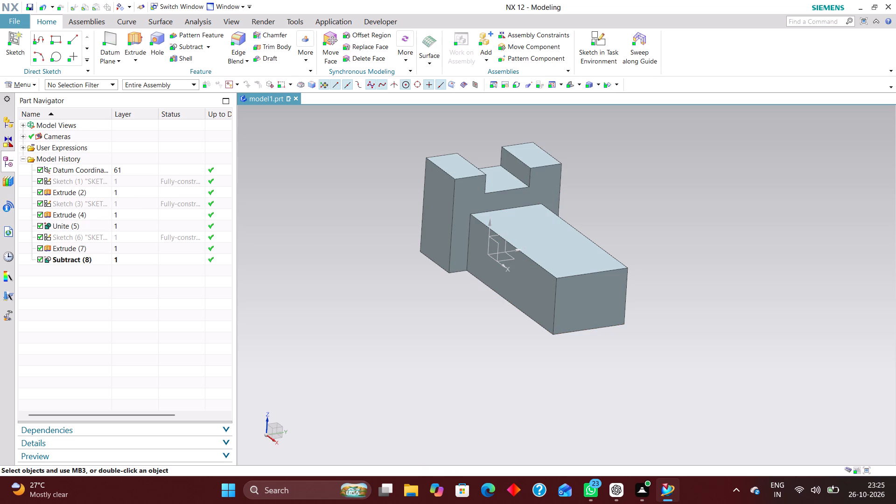
Reopen the slot rectangle's sketch with rollback to review its dimensions, and finish it.
{"action": "left_click", "coordinate": [135, 233]}
{"action": "right_click", "coordinate": [132, 238]}
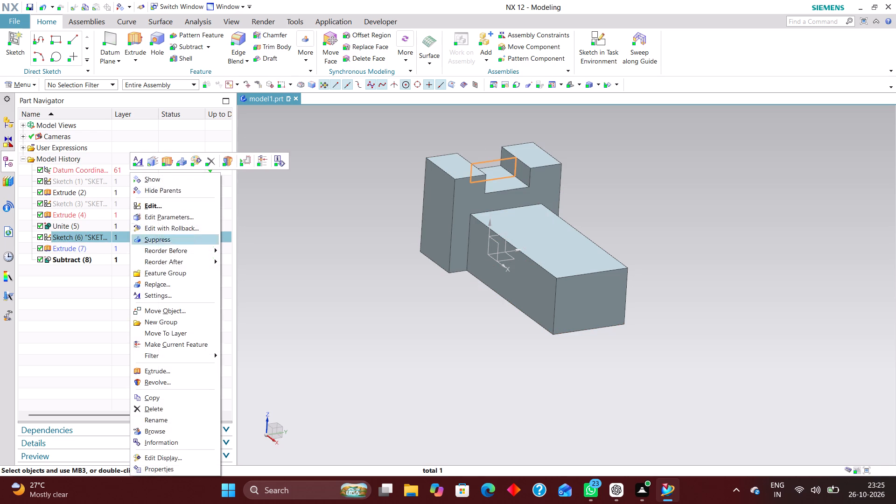
{"action": "left_click", "coordinate": [182, 226]}
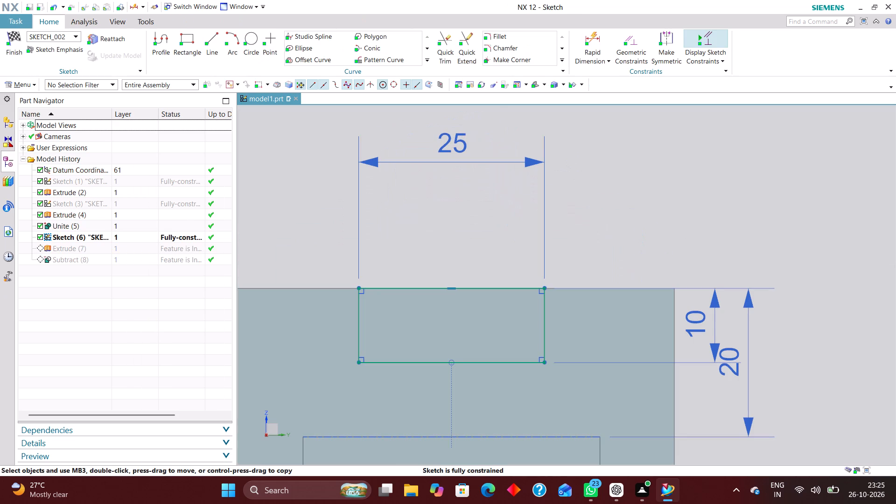
{"action": "left_click", "coordinate": [14, 34]}
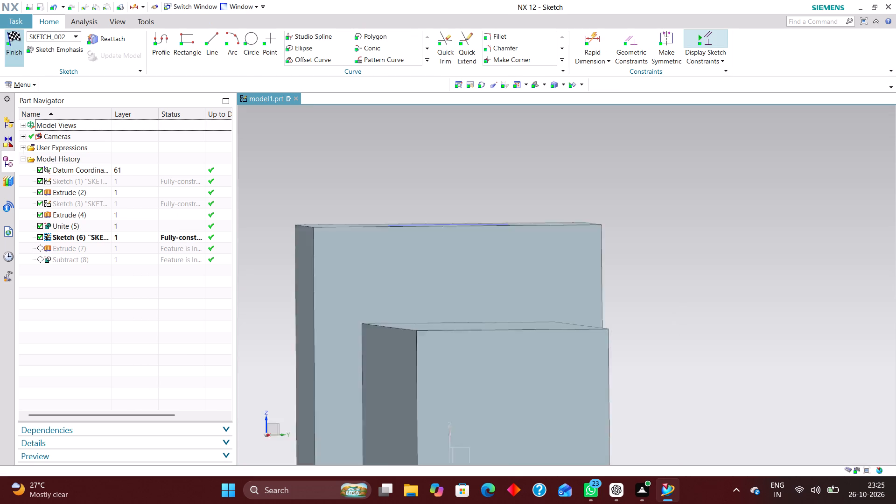
Start a sketch on the horizontal XY datum plane and draw an upright rectangle beside the base block, on the side away from the bar.
{"action": "scroll", "coordinate": [364, 323], "scroll_direction": "down", "scroll_amount": 1}
{"action": "scroll", "coordinate": [497, 199], "scroll_direction": "up", "scroll_amount": 2}
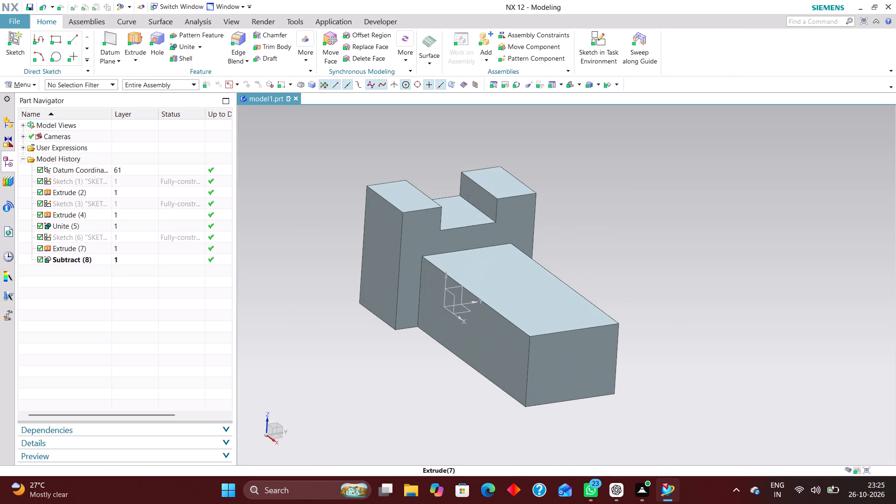
{"action": "left_click", "coordinate": [598, 33]}
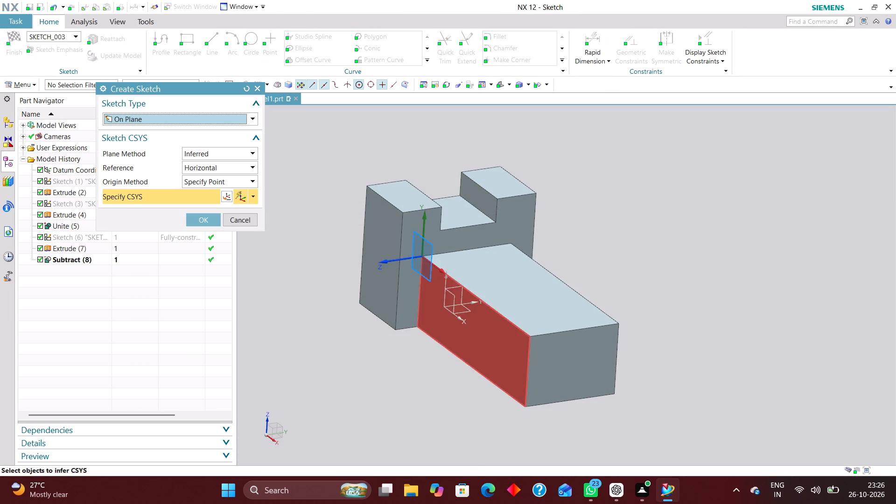
{"action": "left_click", "coordinate": [464, 310]}
{"action": "left_click", "coordinate": [247, 88]}
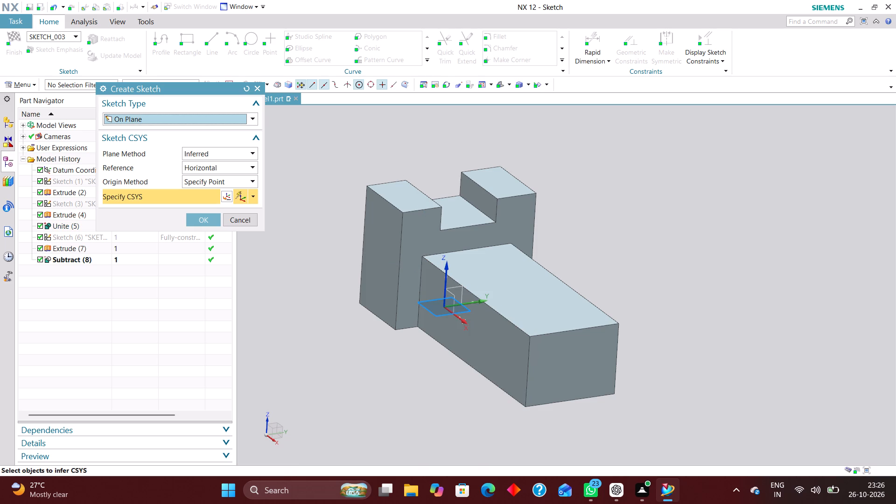
{"action": "left_click", "coordinate": [463, 311]}
{"action": "left_click", "coordinate": [210, 219]}
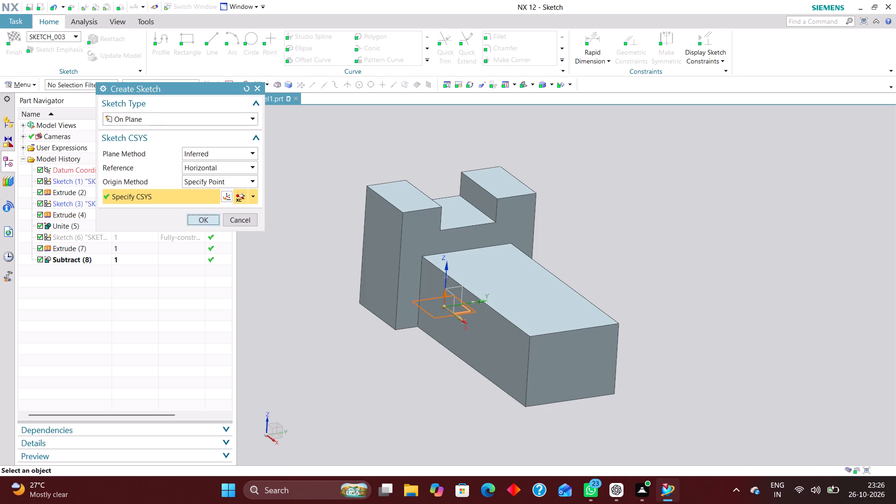
{"action": "scroll", "coordinate": [369, 218], "scroll_direction": "down", "scroll_amount": 2}
{"action": "scroll", "coordinate": [485, 280], "scroll_direction": "up", "scroll_amount": 2}
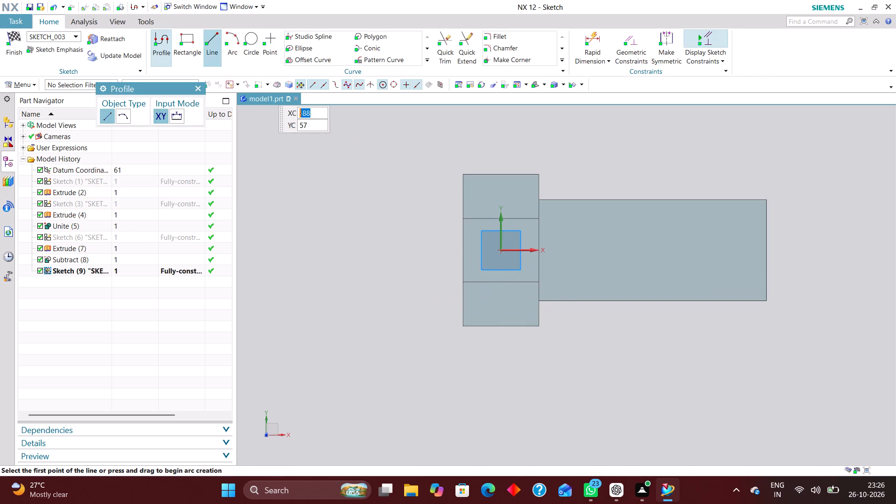
{"action": "left_click", "coordinate": [180, 40]}
{"action": "scroll", "coordinate": [466, 200], "scroll_direction": "up", "scroll_amount": 1}
{"action": "left_click", "coordinate": [396, 181]}
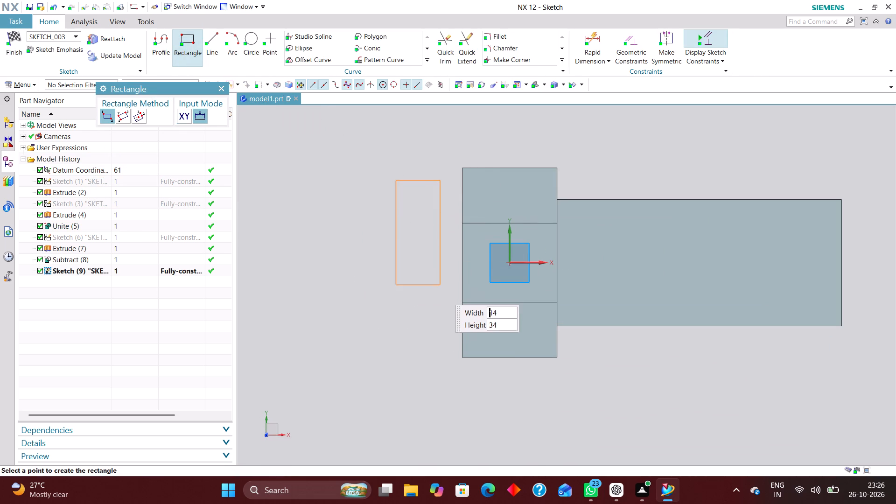
{"action": "left_click", "coordinate": [448, 348]}
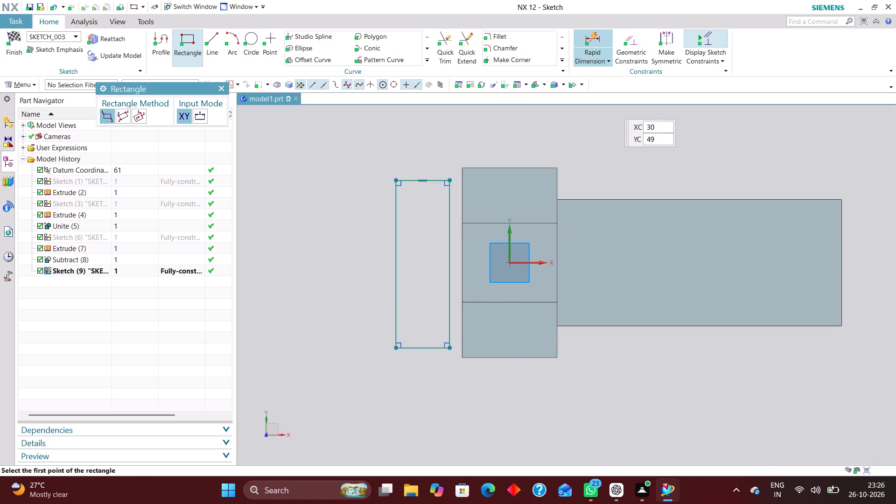
Dimension the rectangle 10 mm along X and 35 mm along Y.
{"action": "left_click", "coordinate": [584, 32]}
{"action": "left_click", "coordinate": [434, 182]}
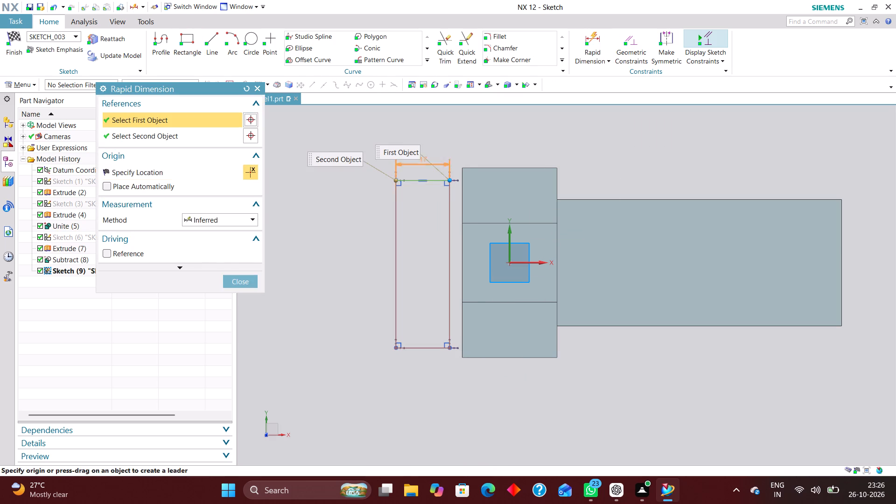
{"action": "left_click", "coordinate": [417, 140]}
{"action": "type", "text": "10"}
{"action": "key", "text": "Return"}
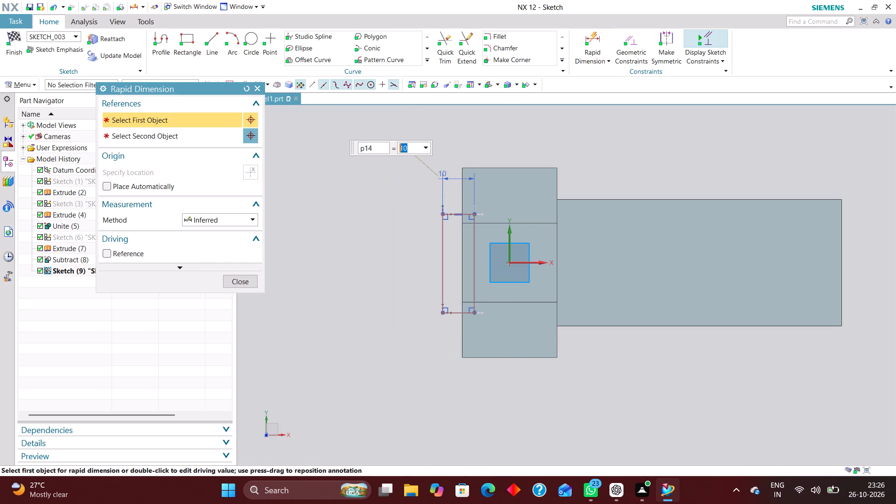
{"action": "scroll", "coordinate": [440, 292], "scroll_direction": "up", "scroll_amount": 3}
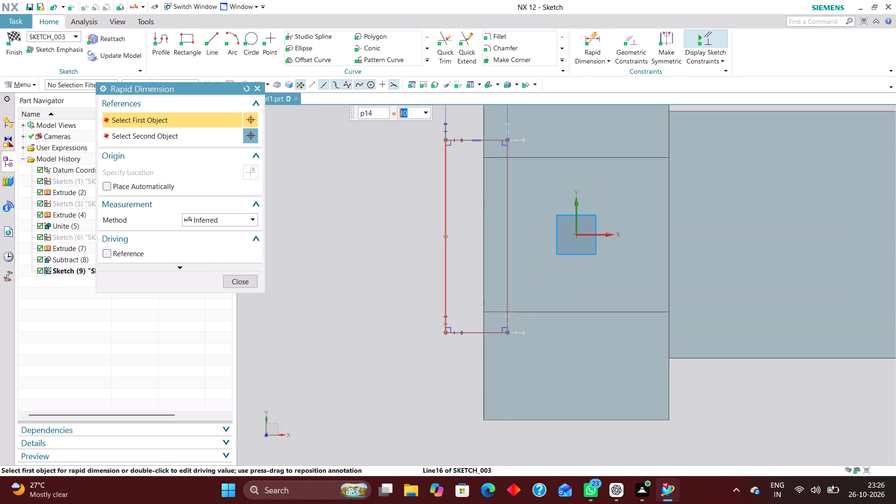
{"action": "left_click", "coordinate": [447, 287]}
{"action": "left_click", "coordinate": [368, 215]}
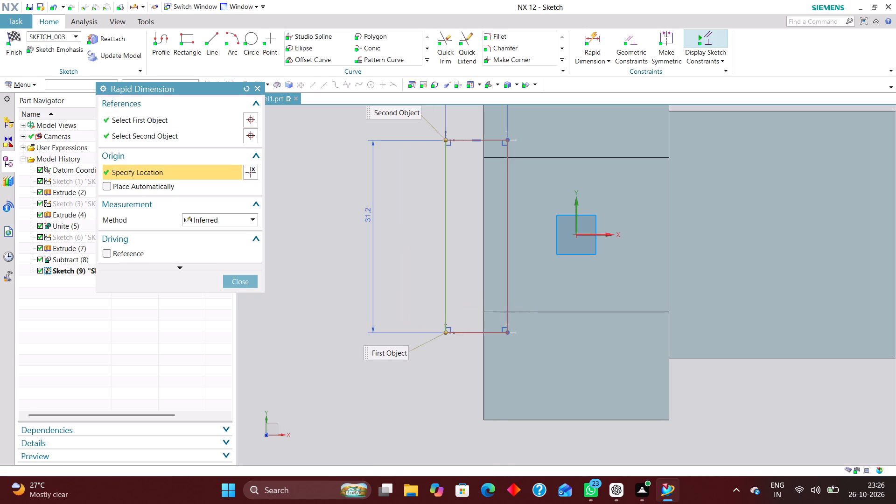
{"action": "type", "text": "35"}
{"action": "key", "text": "Return"}
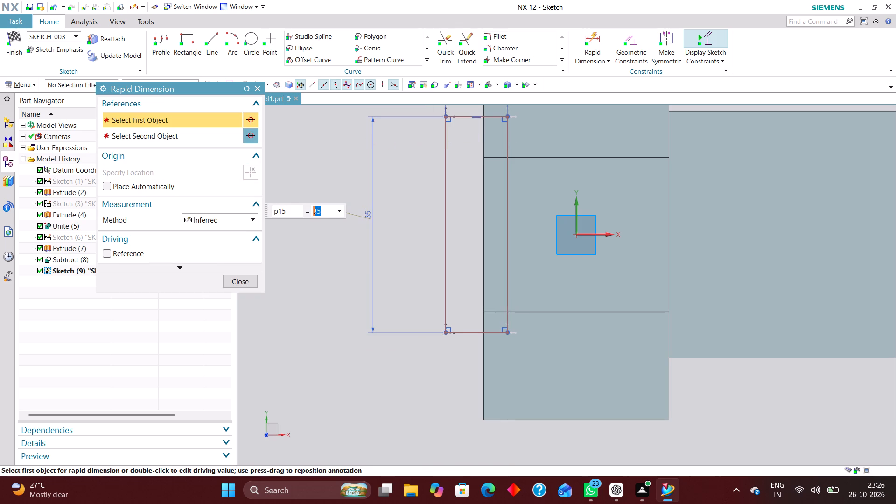
Constrain the midpoint of the rectangle's inner 35 mm edge to the X axis to centre the rectangle.
{"action": "left_click", "coordinate": [632, 40]}
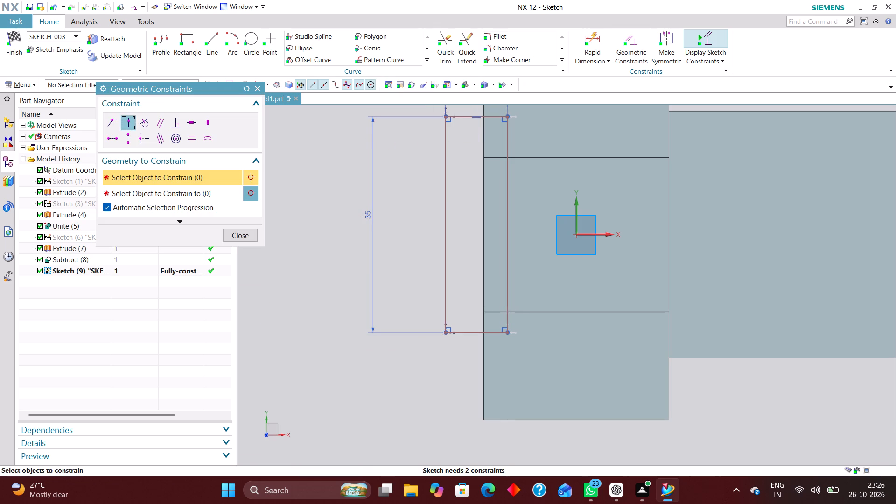
{"action": "left_click", "coordinate": [507, 224]}
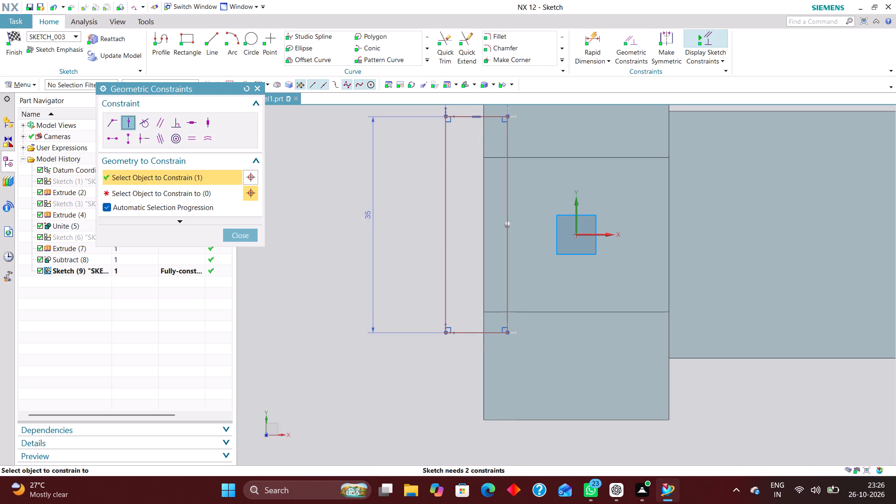
{"action": "left_click", "coordinate": [597, 234]}
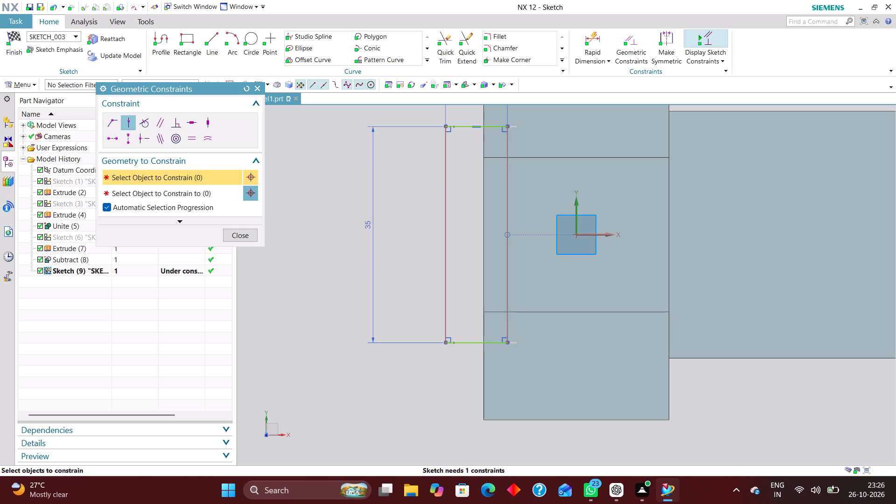
{"action": "scroll", "coordinate": [385, 254], "scroll_direction": "down", "scroll_amount": 2}
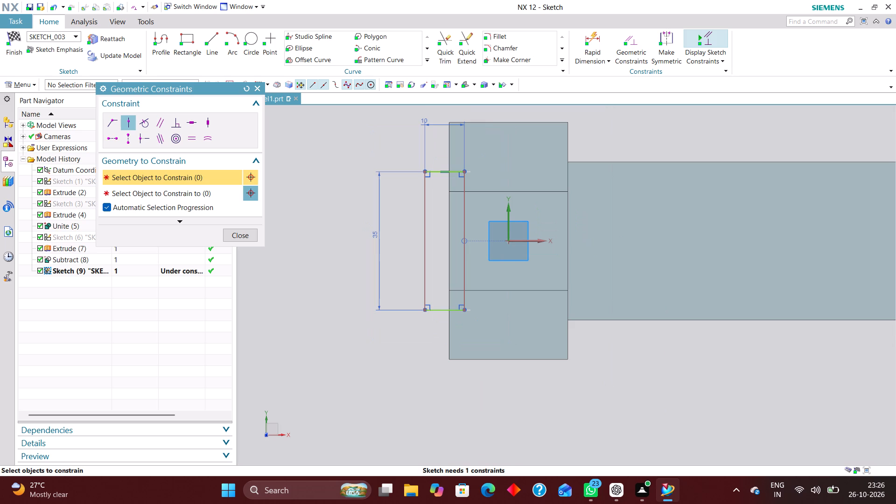
{"action": "scroll", "coordinate": [392, 250], "scroll_direction": "down", "scroll_amount": 1}
{"action": "scroll", "coordinate": [450, 213], "scroll_direction": "up", "scroll_amount": 2}
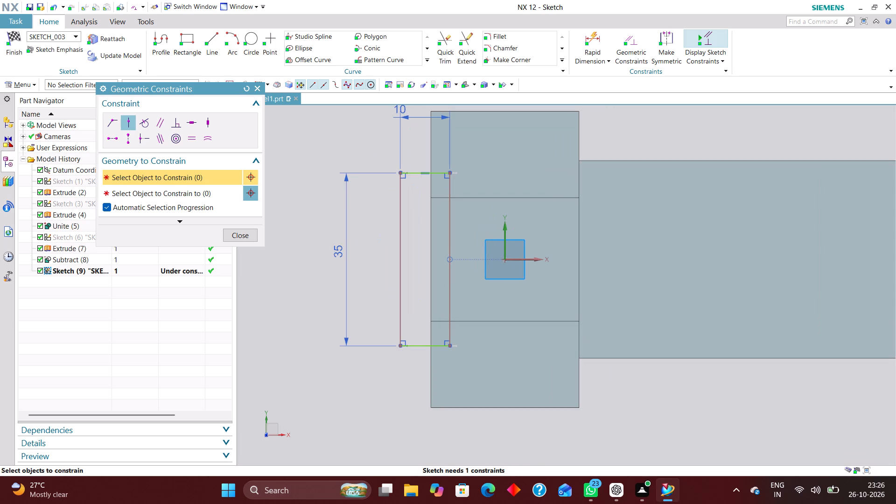
{"action": "left_click", "coordinate": [397, 262]}
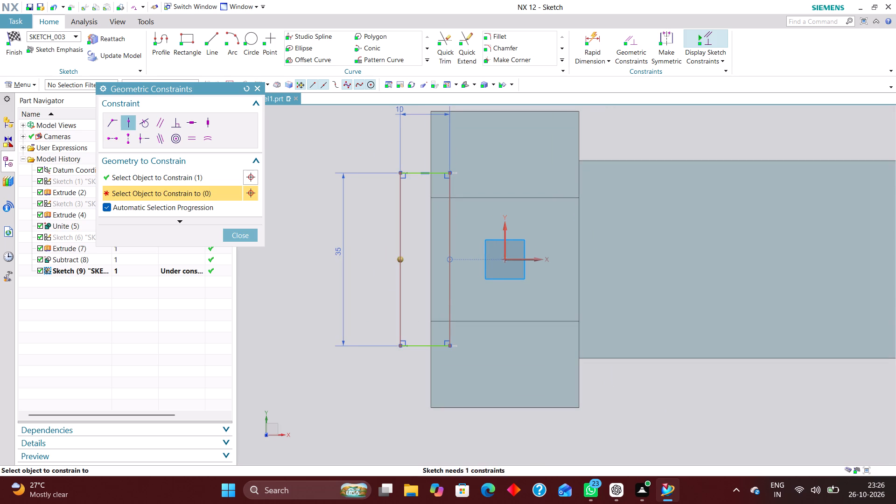
{"action": "left_click", "coordinate": [257, 87]}
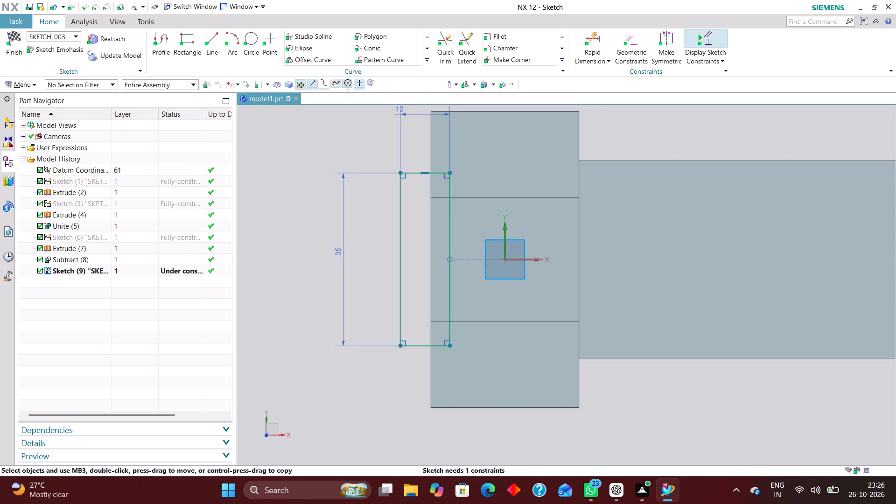
Move the rectangle towards the origin until its outer long edge is about 15.5 mm from the Y axis.
{"action": "scroll", "coordinate": [467, 254], "scroll_direction": "down", "scroll_amount": 2}
{"action": "left_click_drag", "start_coordinate": [454, 274], "coordinate": [459, 273]}
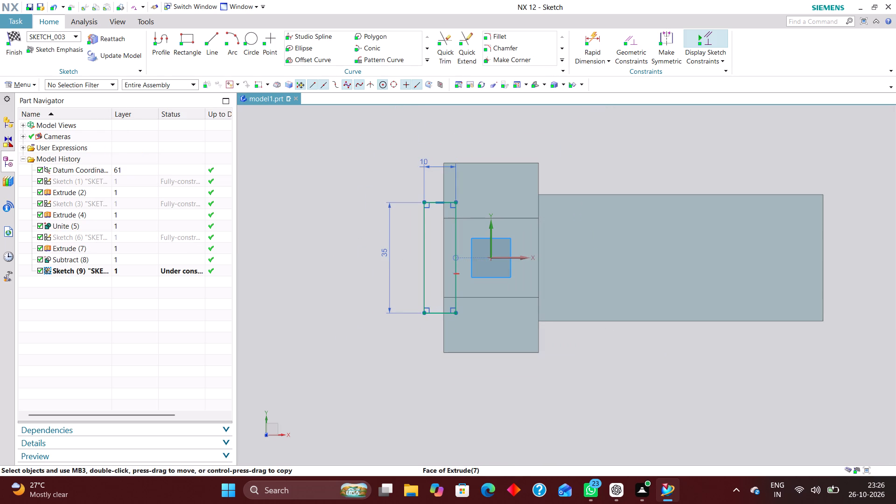
{"action": "left_click_drag", "start_coordinate": [459, 273], "coordinate": [461, 273]}
{"action": "scroll", "coordinate": [464, 237], "scroll_direction": "up", "scroll_amount": 4}
{"action": "left_click_drag", "start_coordinate": [441, 237], "coordinate": [442, 238]}
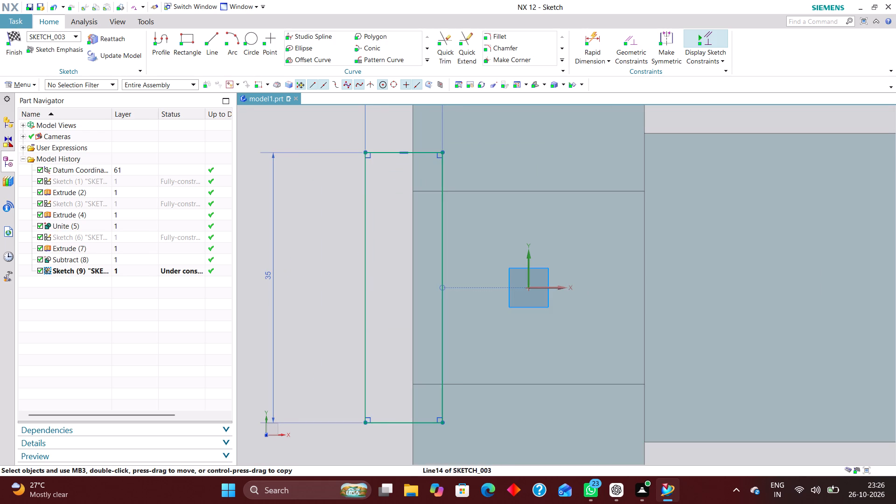
{"action": "left_click_drag", "start_coordinate": [442, 238], "coordinate": [485, 238]}
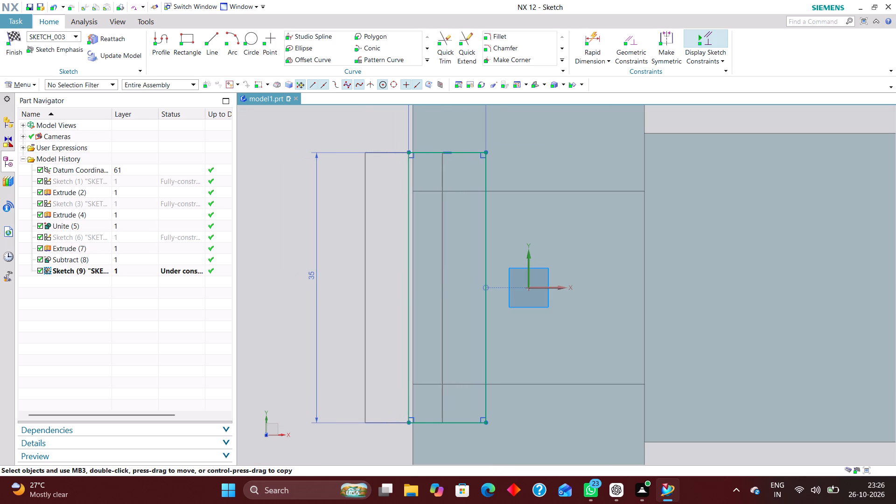
{"action": "left_click_drag", "start_coordinate": [485, 238], "coordinate": [485, 239]}
{"action": "scroll", "coordinate": [392, 274], "scroll_direction": "down", "scroll_amount": 2}
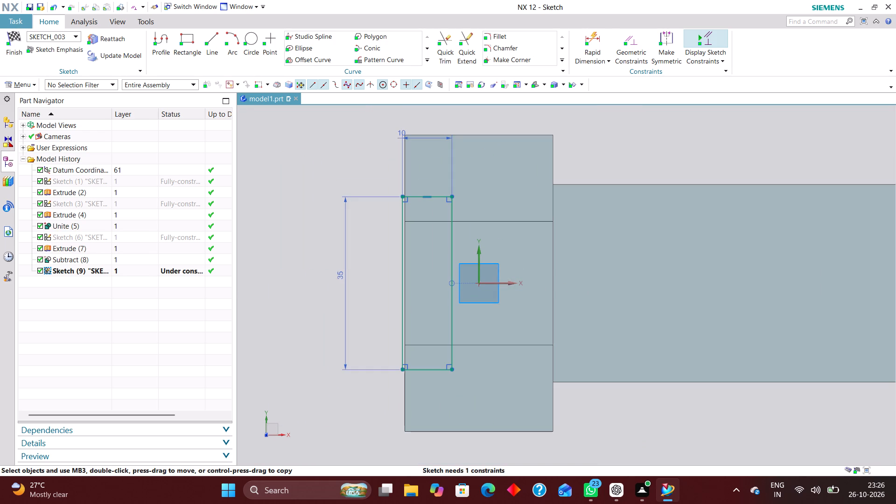
Dimension the rectangle's outer long edge 15 mm from the Y axis and finish the sketch.
{"action": "left_click", "coordinate": [588, 37]}
{"action": "left_click", "coordinate": [400, 244]}
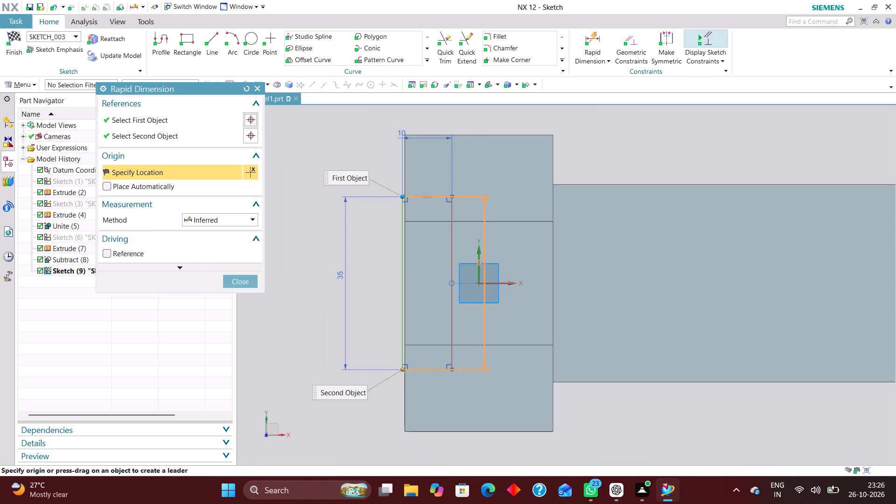
{"action": "left_click", "coordinate": [480, 263]}
{"action": "left_click", "coordinate": [440, 404]}
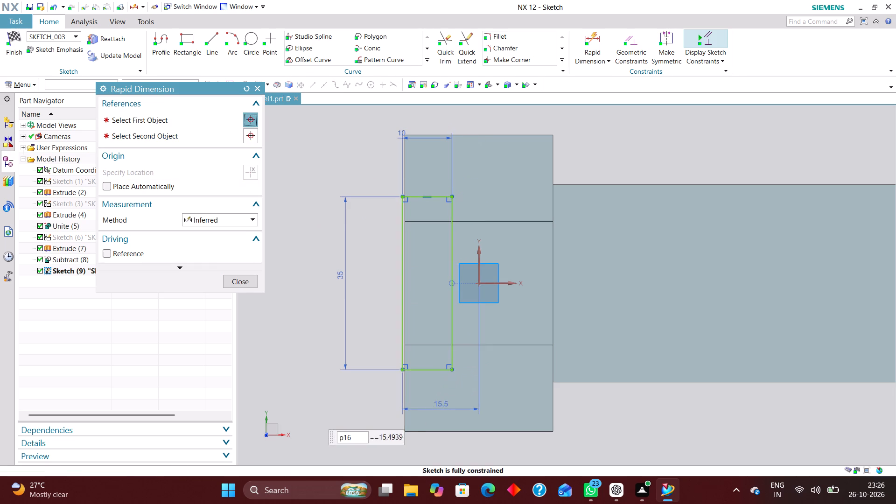
{"action": "type", "text": "15"}
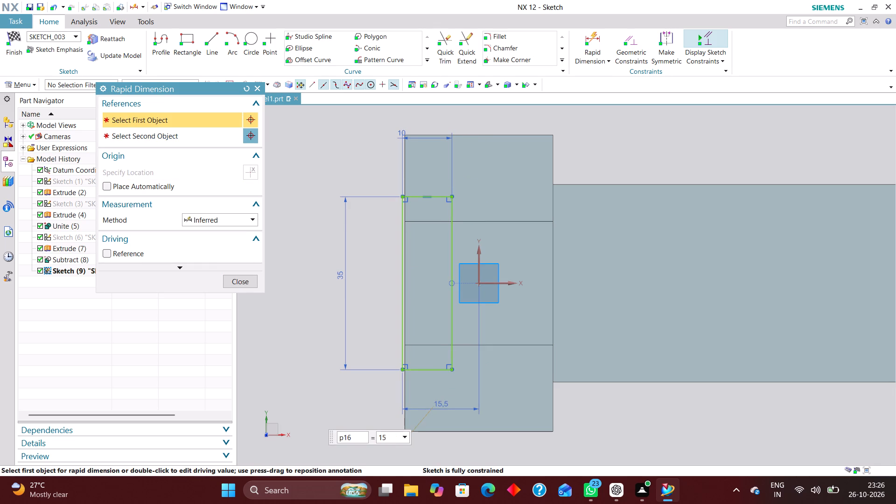
{"action": "key", "text": "Return"}
{"action": "left_click", "coordinate": [227, 276]}
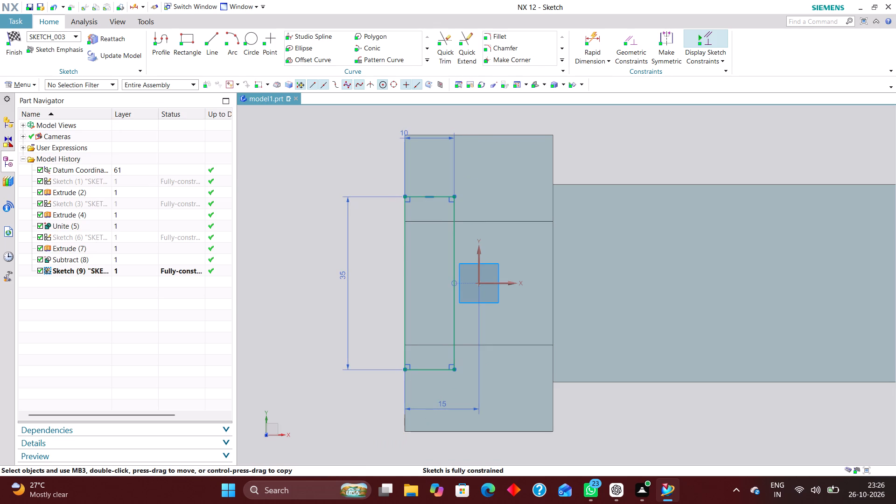
{"action": "left_click", "coordinate": [14, 37]}
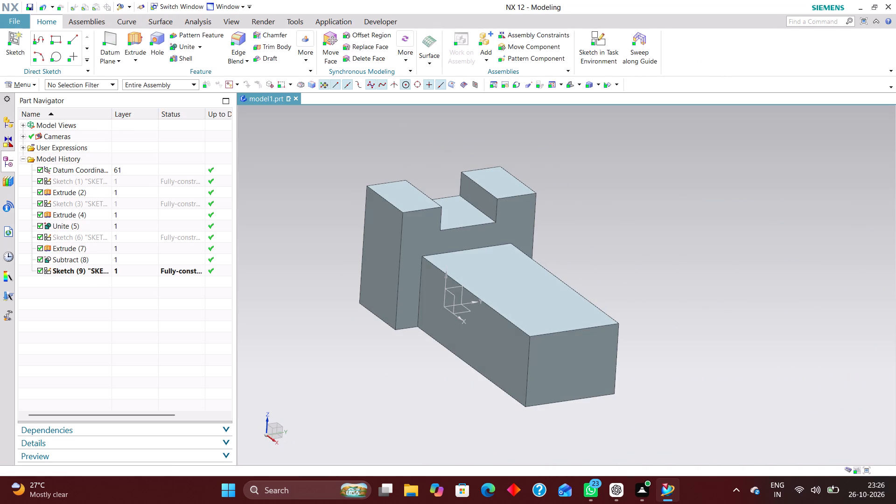
Extrude the 10 by 35 mm rectangle in both directions past the block's top and underside as a separate body with no Boolean.
{"action": "left_click", "coordinate": [129, 34]}
{"action": "left_click", "coordinate": [78, 269]}
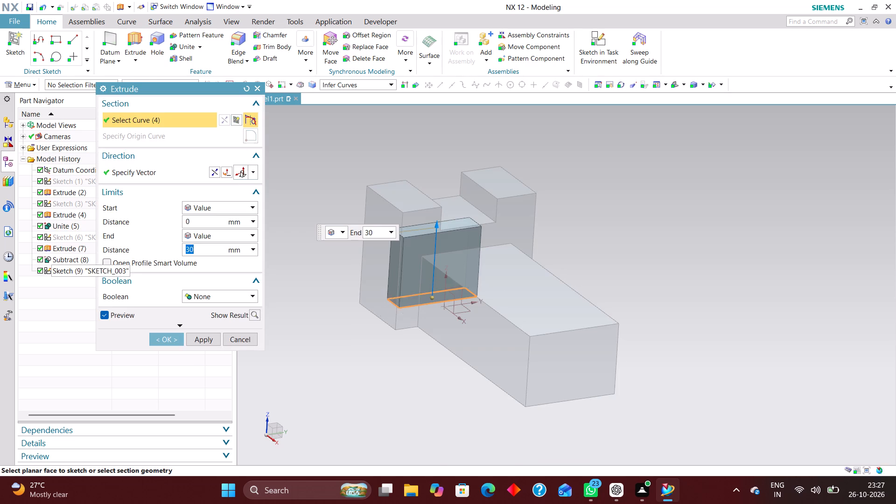
{"action": "left_click_drag", "start_coordinate": [438, 228], "coordinate": [438, 210]}
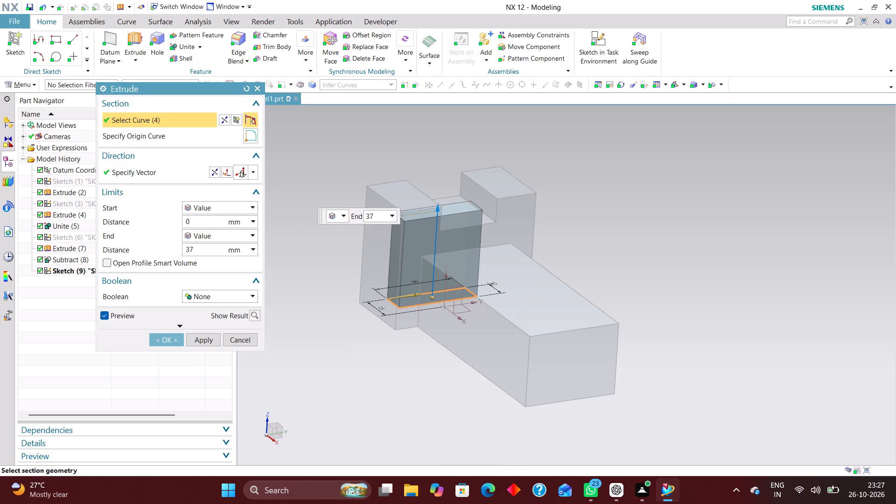
{"action": "left_click_drag", "start_coordinate": [438, 210], "coordinate": [442, 153]}
{"action": "left_click_drag", "start_coordinate": [432, 296], "coordinate": [425, 340]}
{"action": "left_click", "coordinate": [171, 338]}
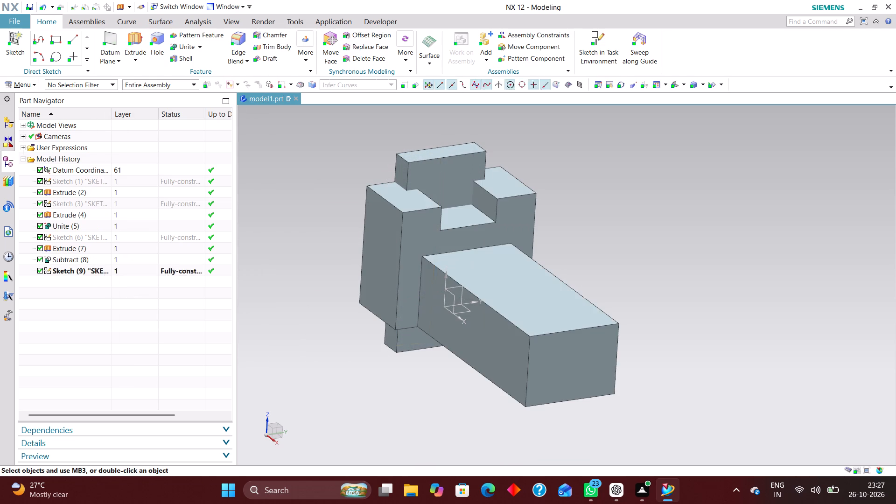
Subtract the extruded 10 by 35 mm body from the main united body to cut the block's rear.
{"action": "left_click", "coordinate": [201, 44]}
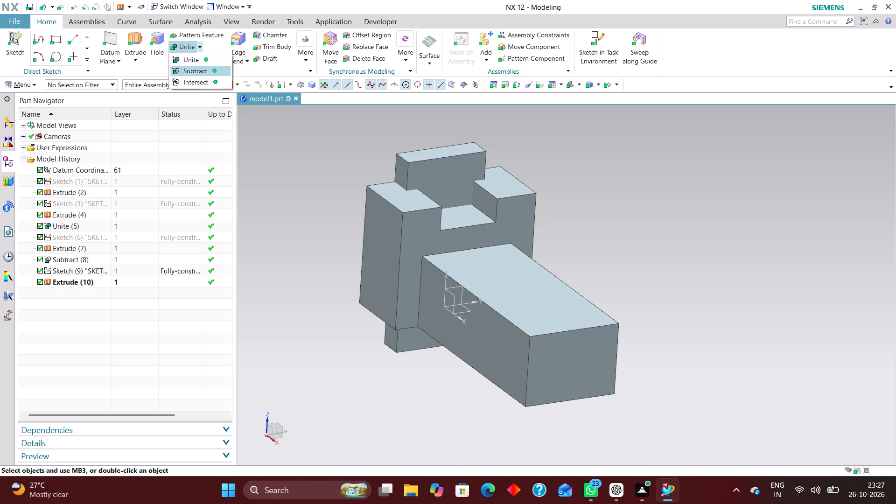
{"action": "left_click", "coordinate": [198, 68]}
{"action": "left_click", "coordinate": [526, 314]}
{"action": "left_click", "coordinate": [439, 177]}
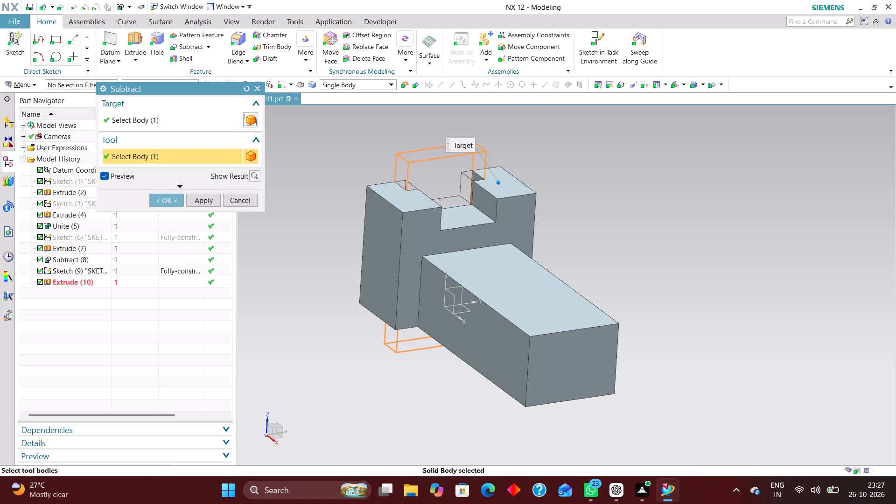
{"action": "left_click", "coordinate": [164, 200]}
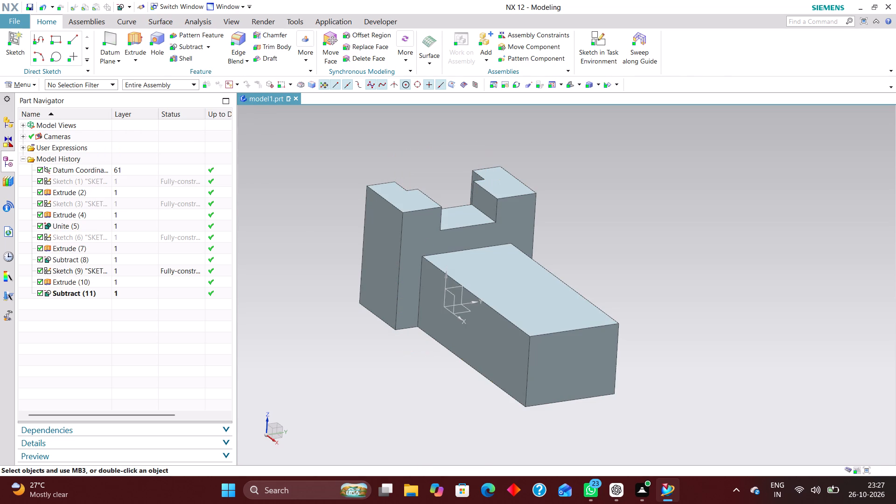
Start a hole with its centre point on the bar's long side face, dimensioned 15 mm above the bar's bottom edge.
{"action": "key", "text": "End"}
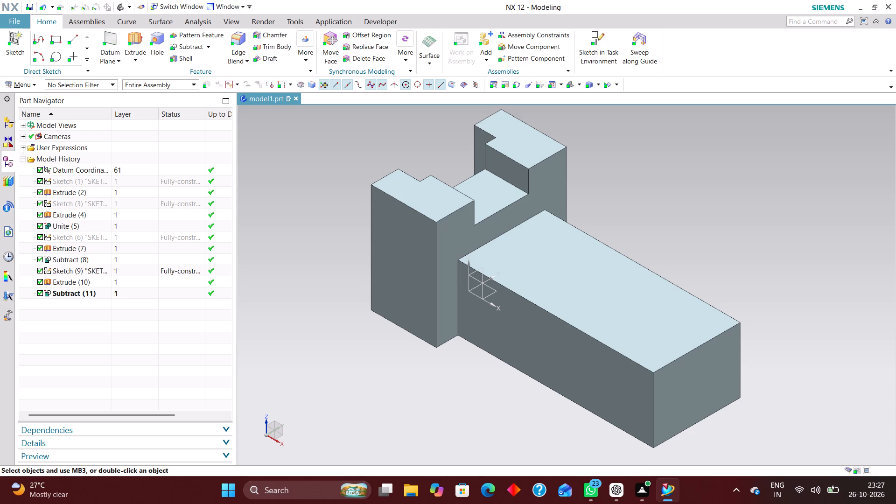
{"action": "scroll", "coordinate": [595, 248], "scroll_direction": "down", "scroll_amount": 1}
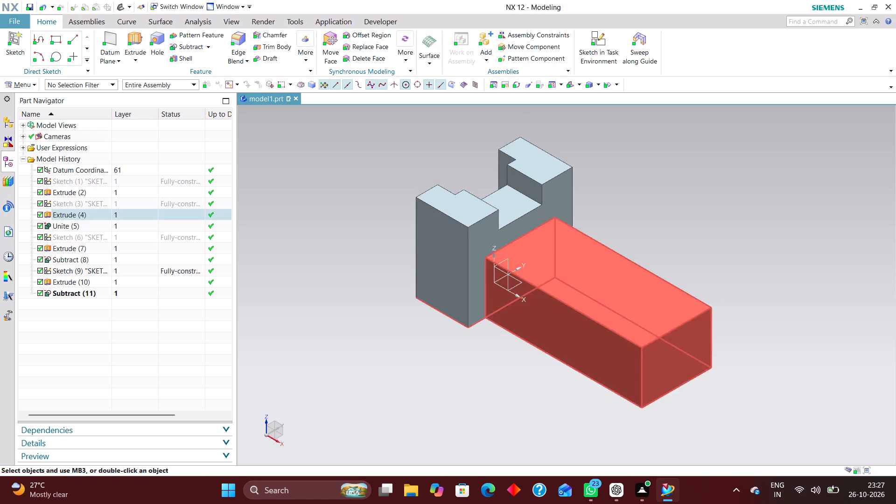
{"action": "scroll", "coordinate": [595, 248], "scroll_direction": "down", "scroll_amount": 1}
{"action": "scroll", "coordinate": [613, 228], "scroll_direction": "up", "scroll_amount": 2}
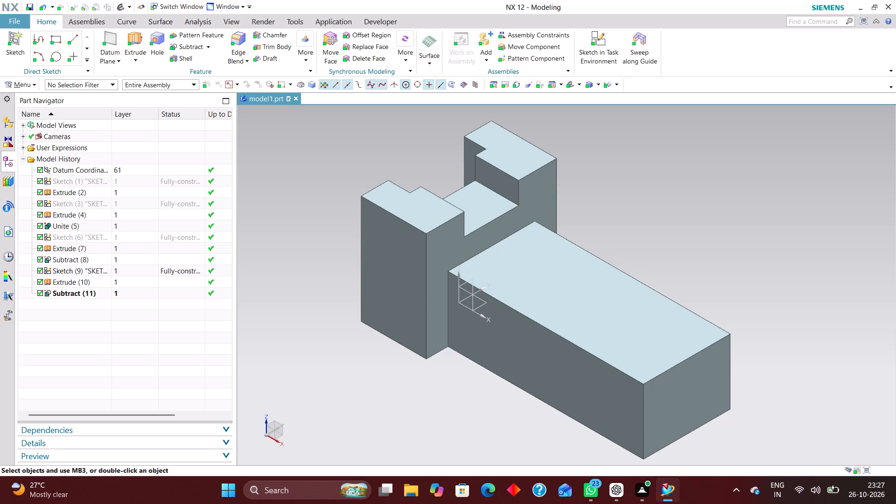
{"action": "scroll", "coordinate": [424, 205], "scroll_direction": "down", "scroll_amount": 2}
{"action": "scroll", "coordinate": [470, 246], "scroll_direction": "up", "scroll_amount": 3}
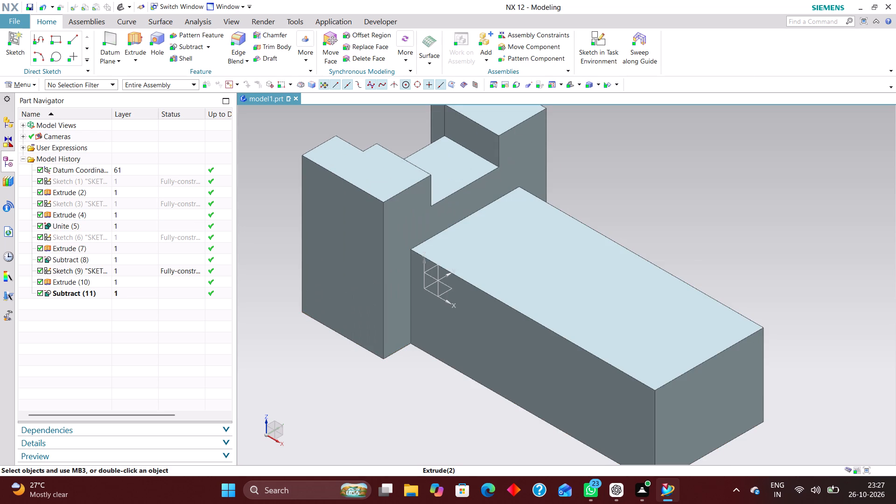
{"action": "left_click", "coordinate": [157, 40]}
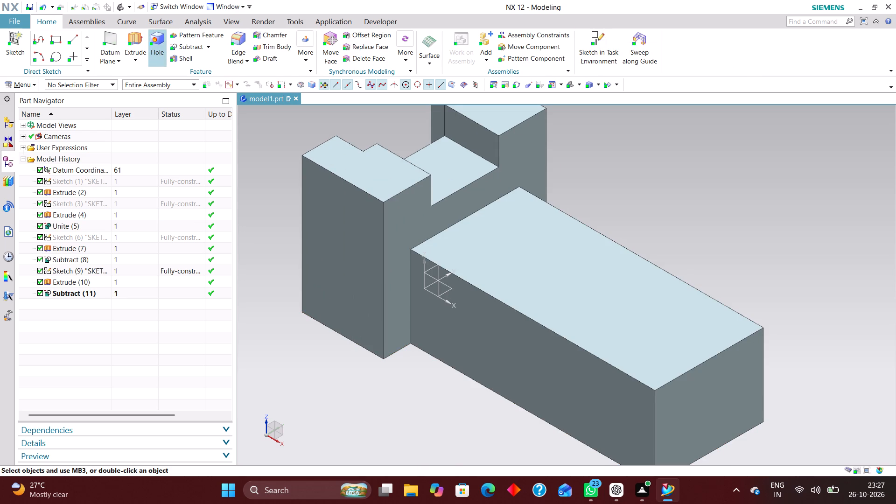
{"action": "left_click", "coordinate": [502, 325]}
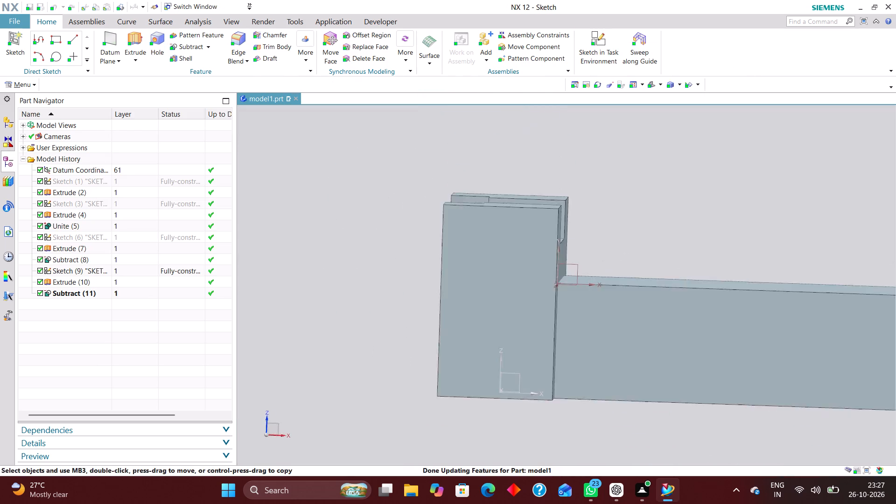
{"action": "scroll", "coordinate": [335, 268], "scroll_direction": "down", "scroll_amount": 2}
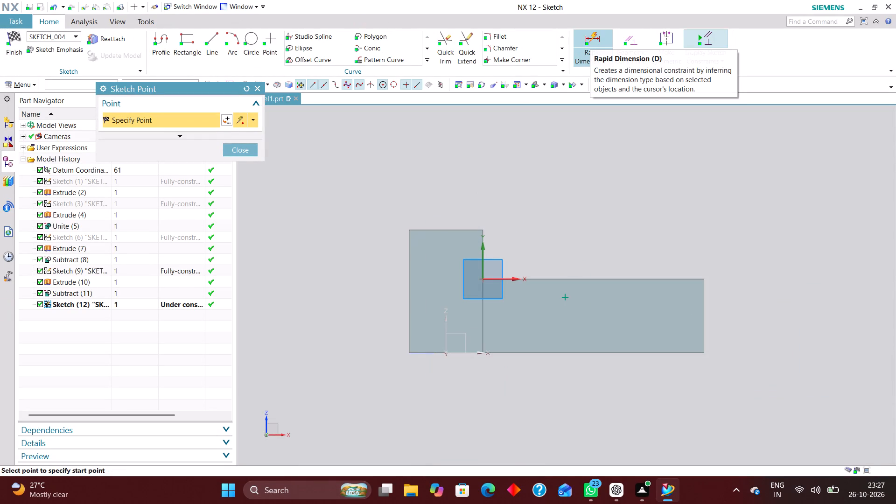
{"action": "left_click", "coordinate": [590, 34]}
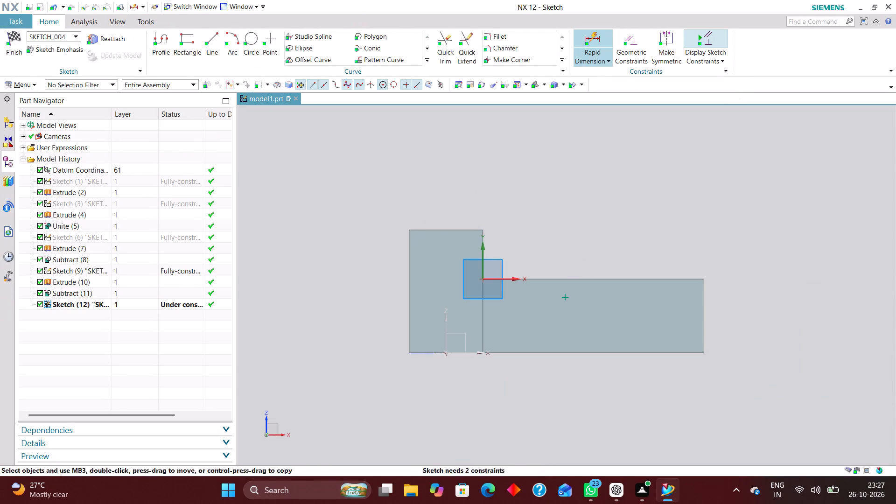
{"action": "left_click", "coordinate": [560, 352]}
{"action": "left_click", "coordinate": [563, 297]}
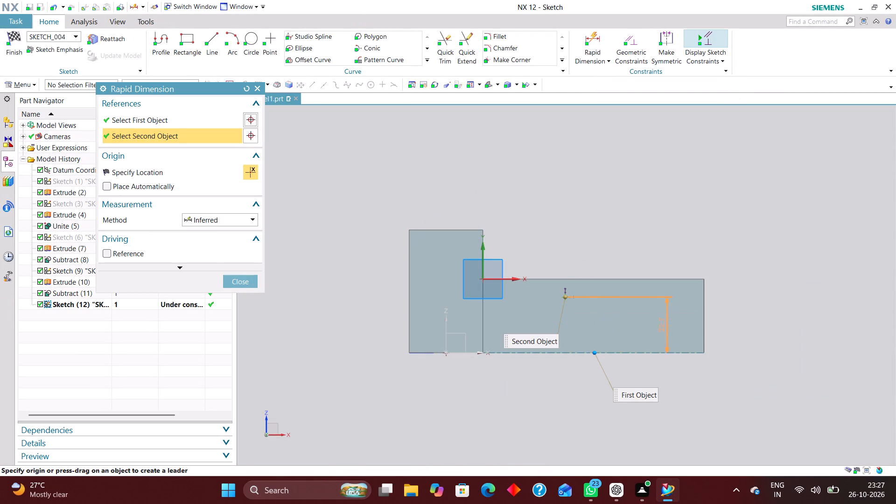
{"action": "left_click", "coordinate": [774, 325]}
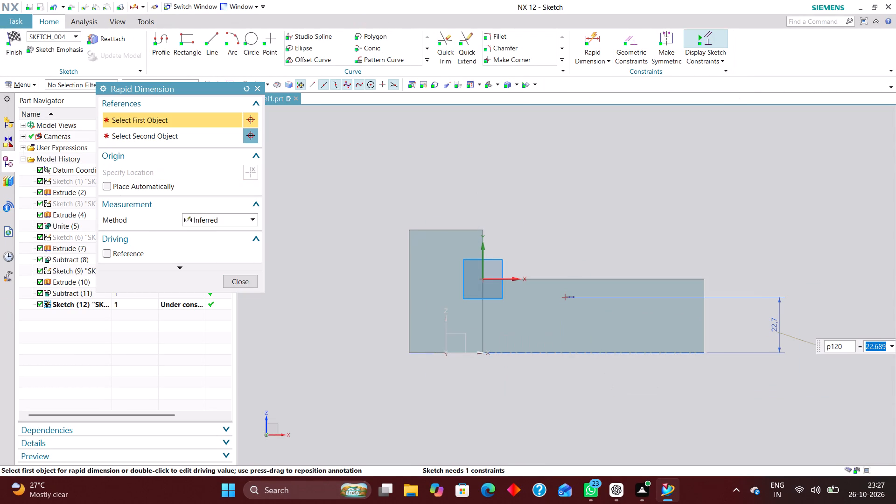
{"action": "type", "text": "15"}
{"action": "key", "text": "Return"}
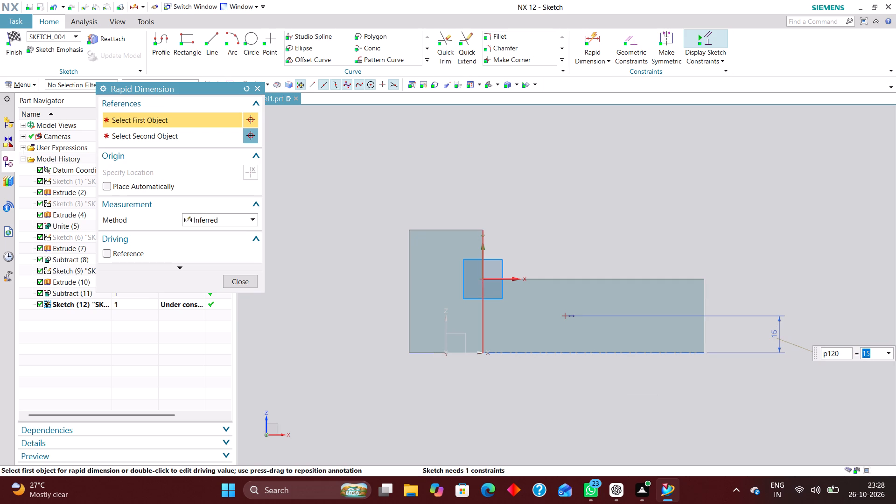
Dimension the hole's centre point 35 mm horizontally from the sketch's vertical axis and finish the sketch.
{"action": "left_click", "coordinate": [483, 256]}
{"action": "left_click", "coordinate": [566, 315]}
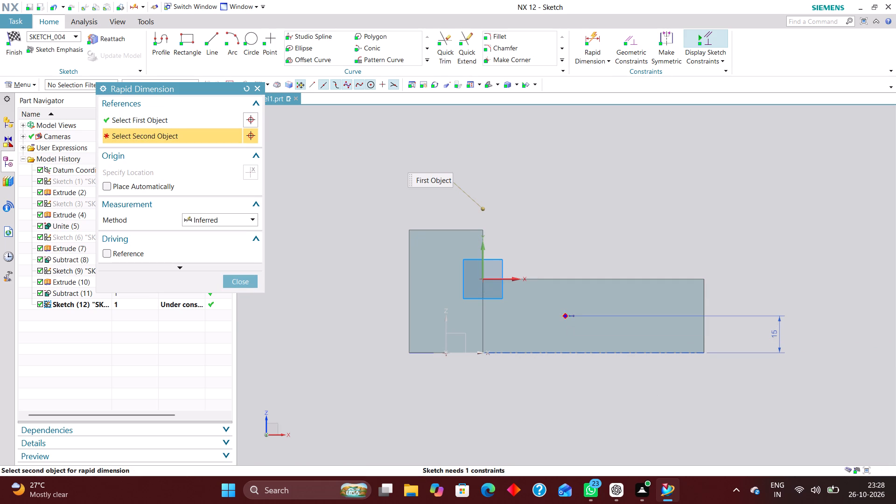
{"action": "left_click", "coordinate": [526, 420]}
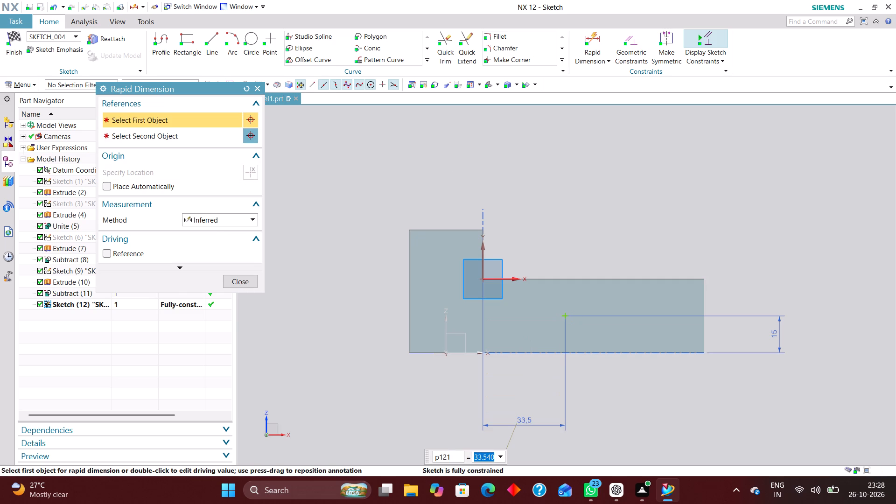
{"action": "type", "text": "35"}
{"action": "key", "text": "Return"}
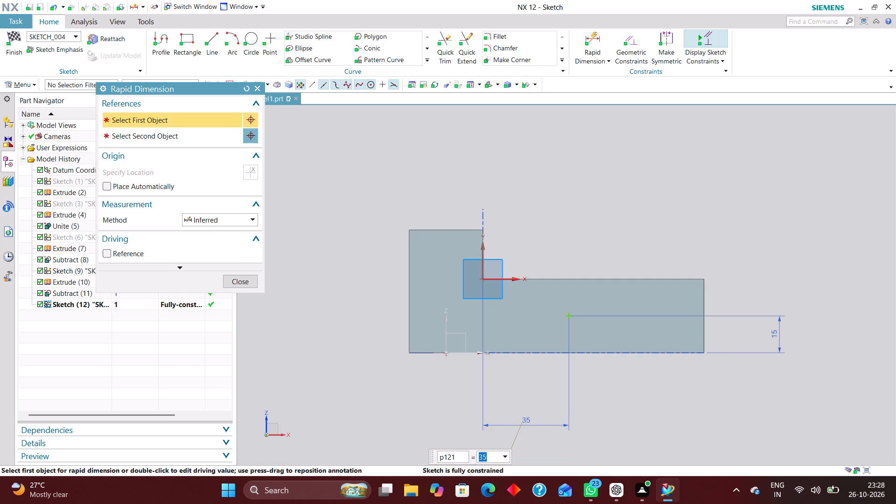
{"action": "left_click", "coordinate": [253, 280]}
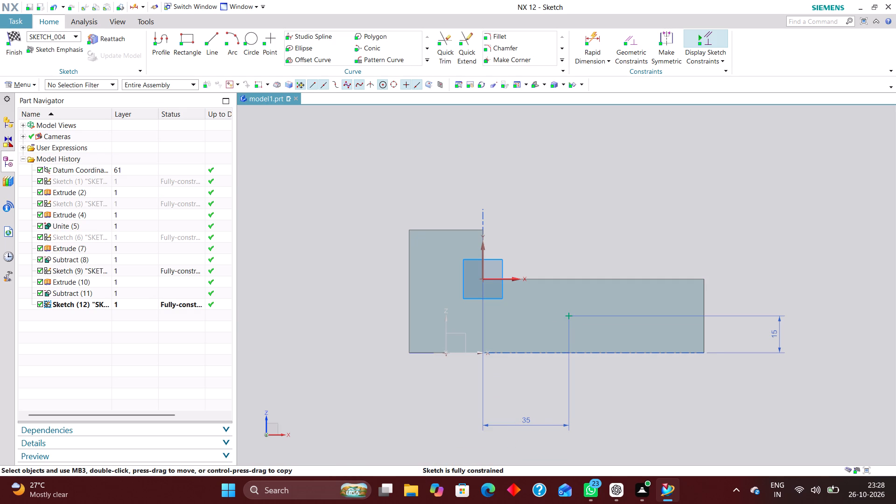
{"action": "left_click", "coordinate": [14, 33]}
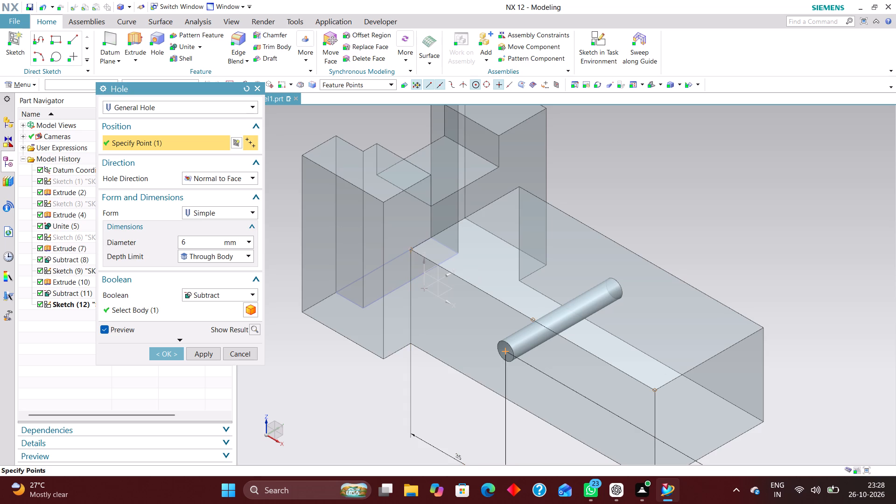
Create the simple subtracted hole with a 12 mm diameter and a Through Body depth.
{"action": "left_click_drag", "start_coordinate": [200, 241], "coordinate": [171, 245]}
{"action": "type", "text": "12"}
{"action": "key", "text": "Return"}
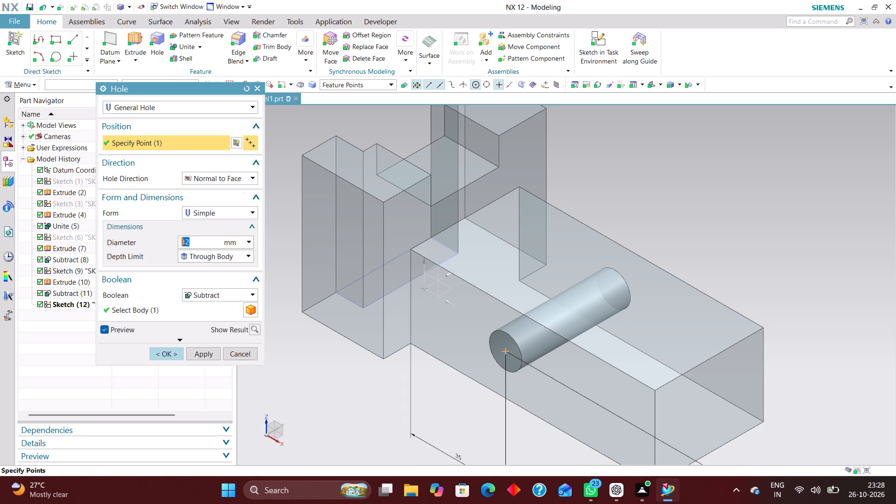
{"action": "left_click", "coordinate": [177, 356]}
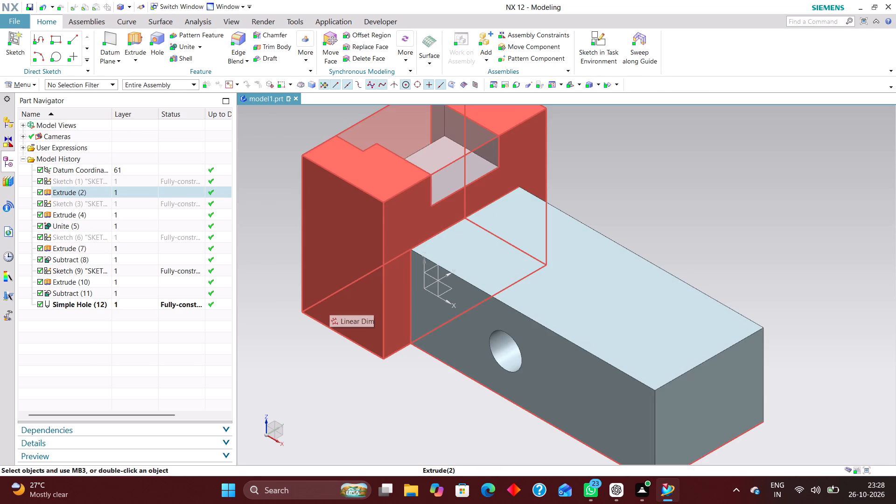
Sketch on the XY plane a line about 64 mm long across the bar's full width, about 61 mm from the block's front face.
{"action": "scroll", "coordinate": [318, 281], "scroll_direction": "down", "scroll_amount": 2}
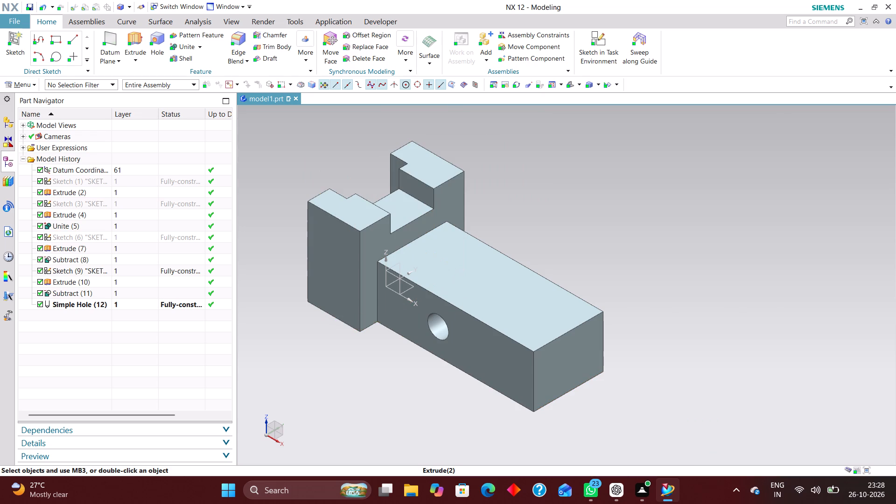
{"action": "left_click", "coordinate": [600, 38]}
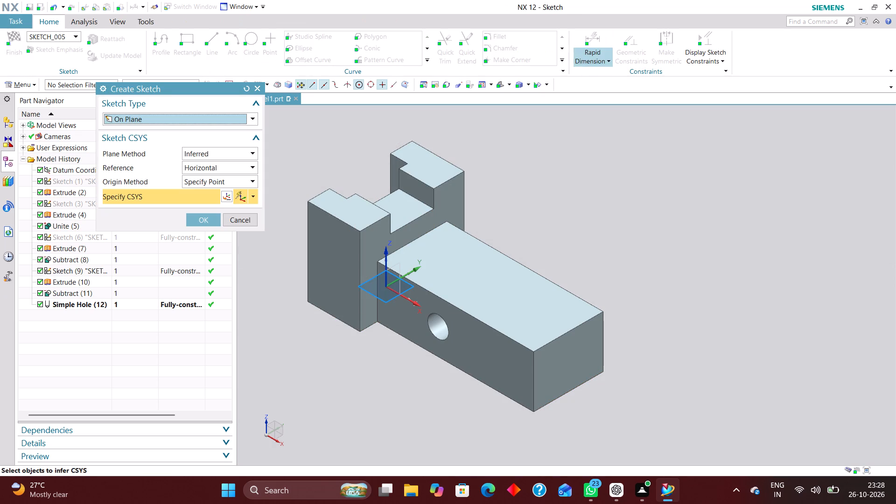
{"action": "left_click", "coordinate": [407, 289]}
{"action": "left_click", "coordinate": [208, 222]}
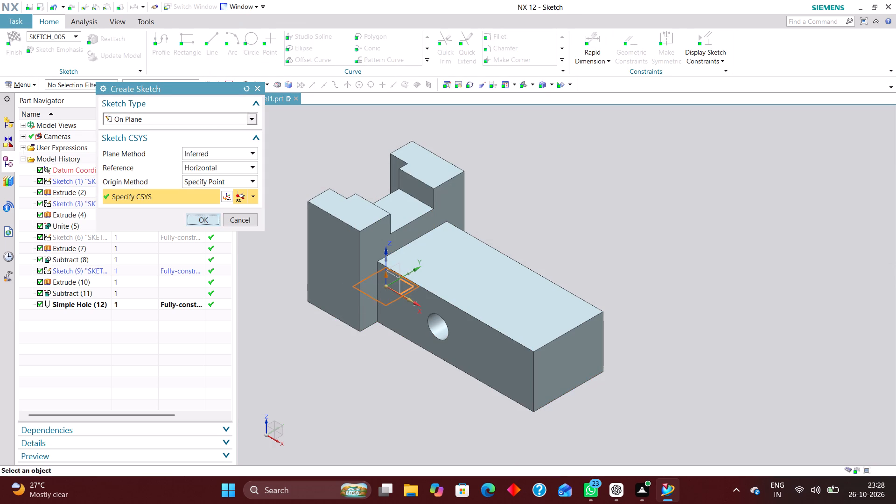
{"action": "scroll", "coordinate": [384, 269], "scroll_direction": "down", "scroll_amount": 7}
{"action": "scroll", "coordinate": [509, 293], "scroll_direction": "up", "scroll_amount": 4}
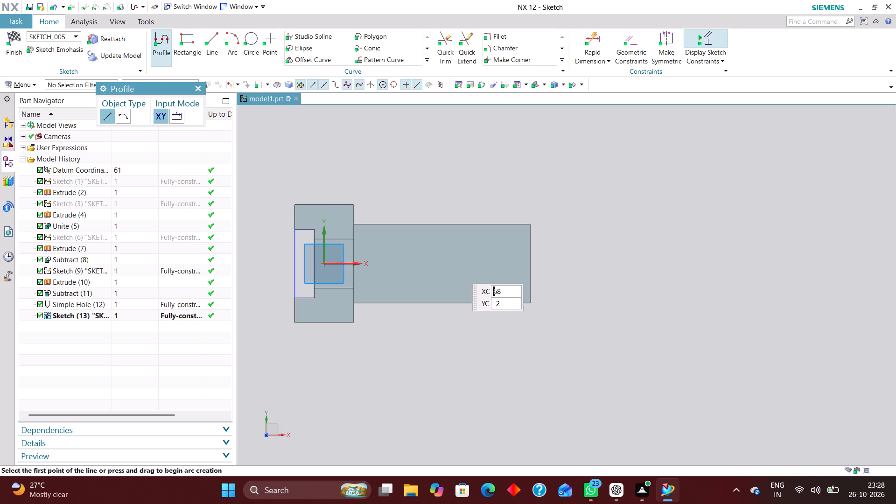
{"action": "scroll", "coordinate": [459, 268], "scroll_direction": "up", "scroll_amount": 2}
{"action": "scroll", "coordinate": [472, 273], "scroll_direction": "down", "scroll_amount": 1}
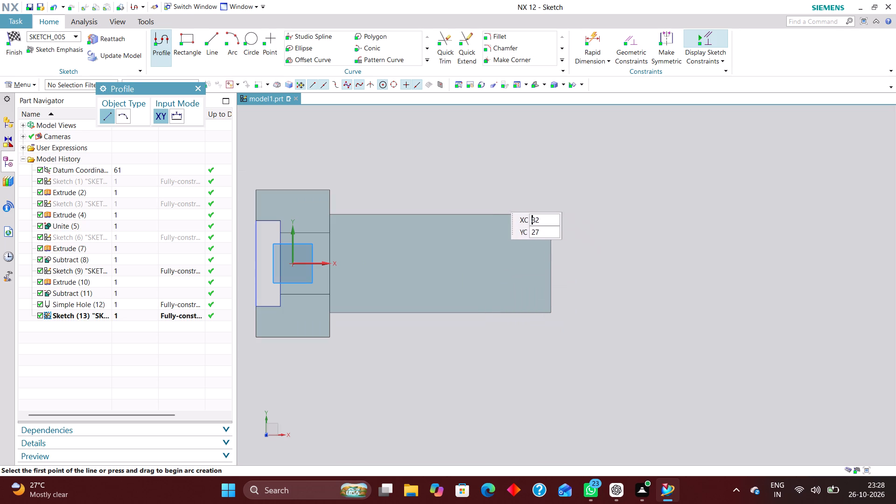
{"action": "left_click", "coordinate": [481, 191]}
{"action": "left_click", "coordinate": [479, 350]}
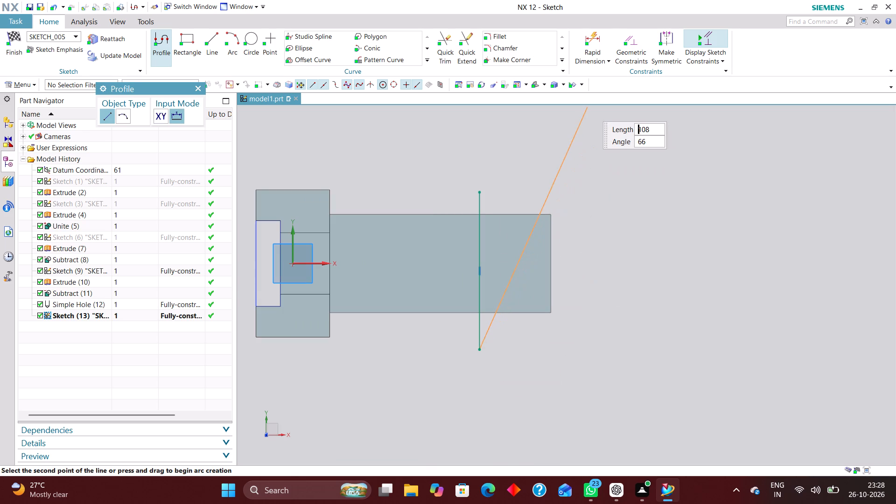
Dimension the cross line 60 mm from the block's front face where the bar begins.
{"action": "left_click", "coordinate": [597, 38]}
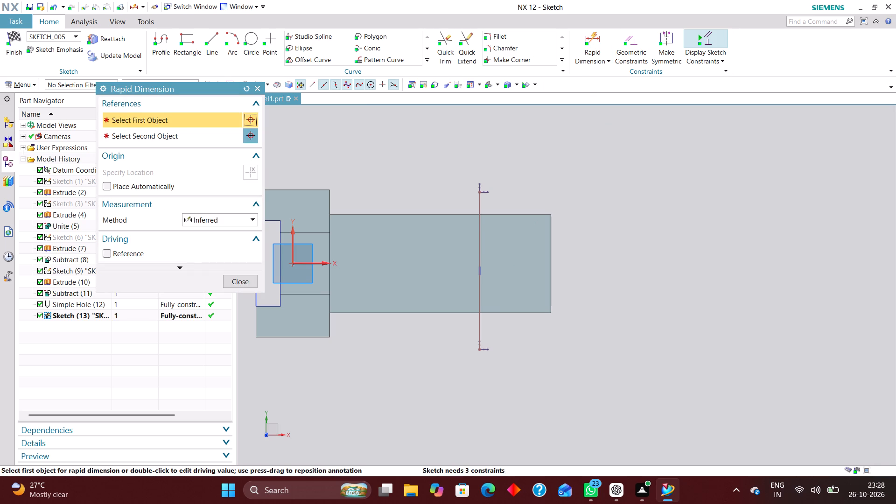
{"action": "left_click", "coordinate": [330, 272]}
{"action": "left_click", "coordinate": [479, 288]}
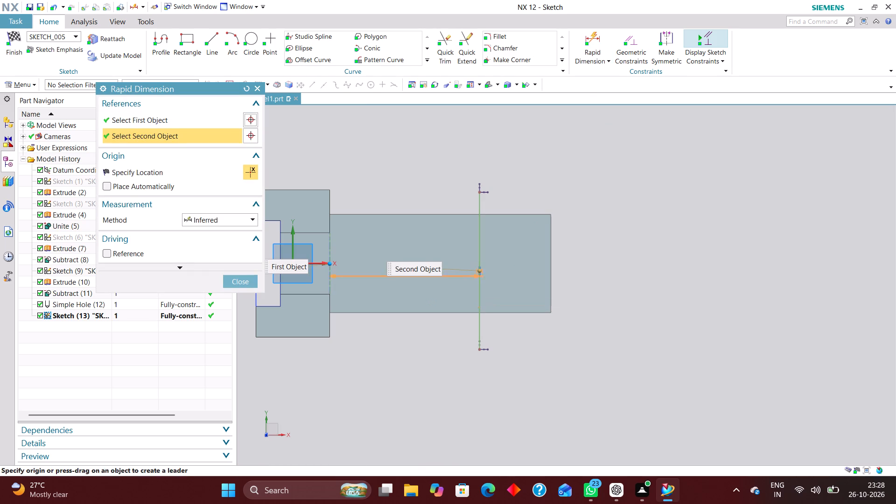
{"action": "left_click", "coordinate": [418, 382]}
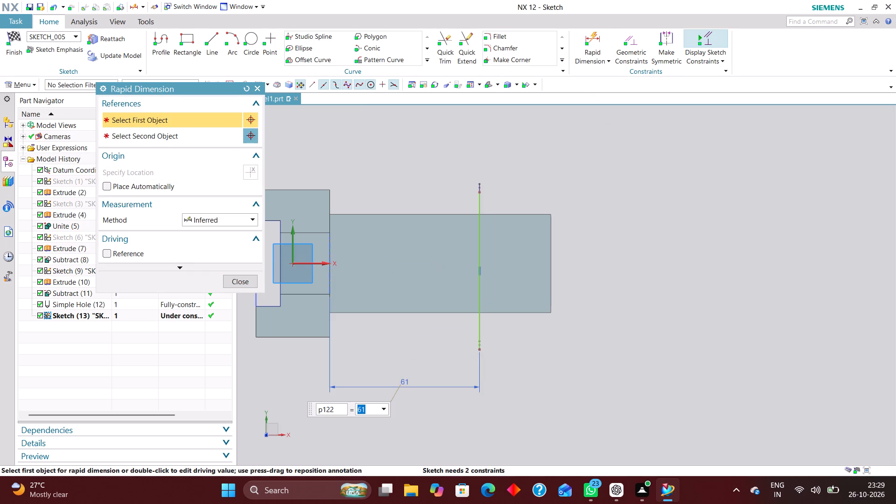
{"action": "type", "text": "60"}
{"action": "key", "text": "Return"}
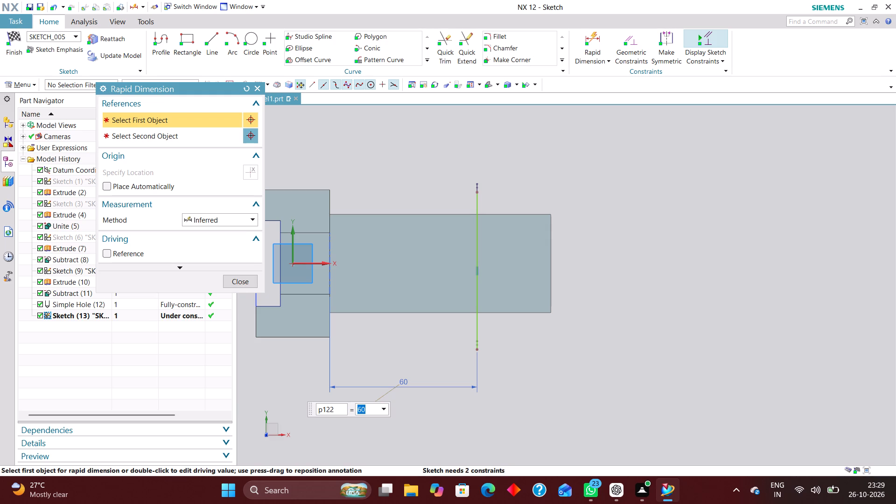
{"action": "left_click", "coordinate": [245, 283]}
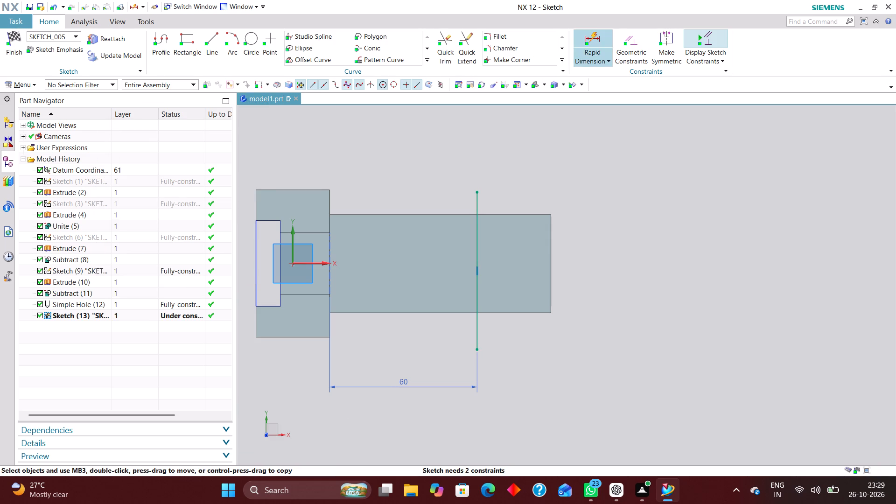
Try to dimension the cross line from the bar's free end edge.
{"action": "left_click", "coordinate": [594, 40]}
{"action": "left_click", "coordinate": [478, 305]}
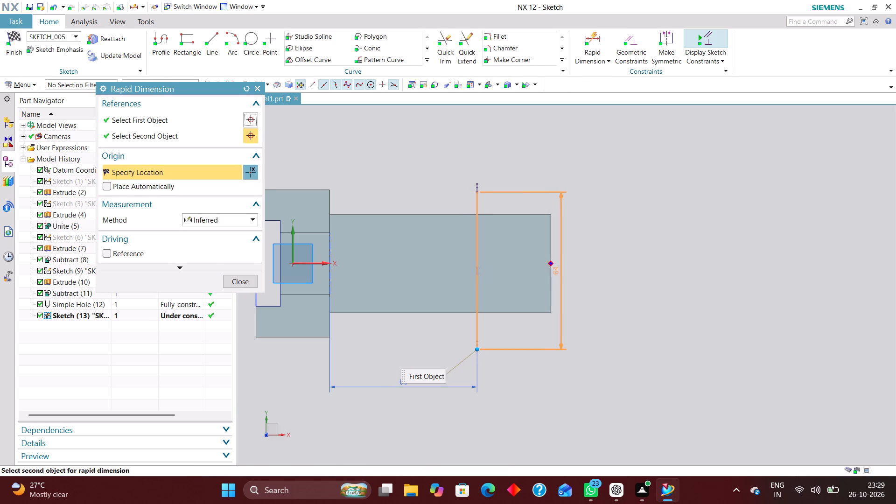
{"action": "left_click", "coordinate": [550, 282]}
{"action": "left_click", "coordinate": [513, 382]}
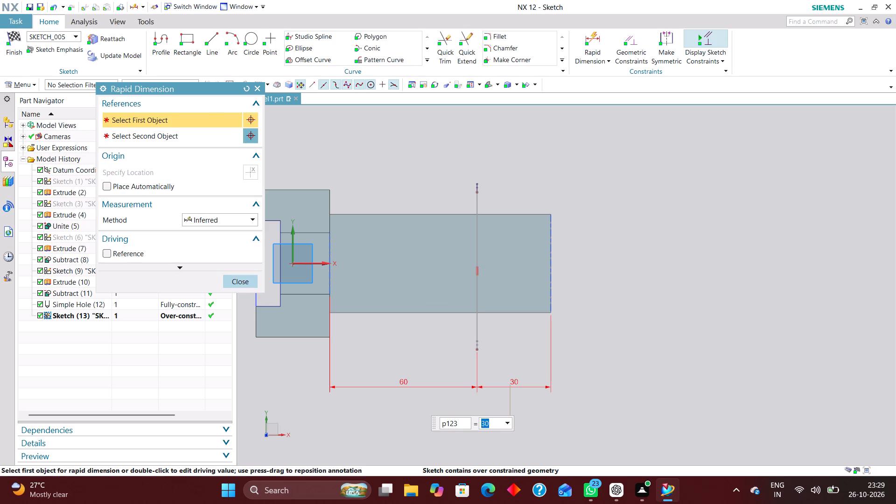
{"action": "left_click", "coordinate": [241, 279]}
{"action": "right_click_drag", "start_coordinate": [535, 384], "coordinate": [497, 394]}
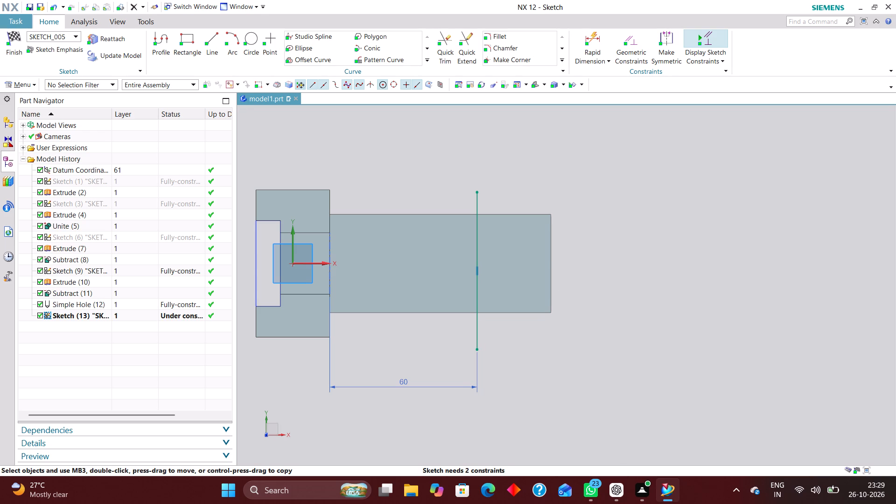
Sketch two diverging lines from the midpoint of the bar's end edge across the cross line, the upper about 54 mm long at 147°.
{"action": "left_click", "coordinate": [215, 33]}
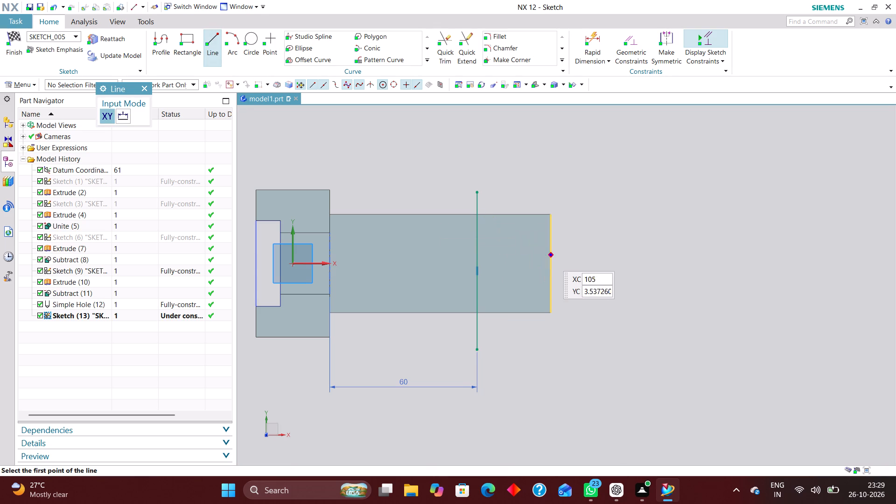
{"action": "left_click", "coordinate": [550, 264]}
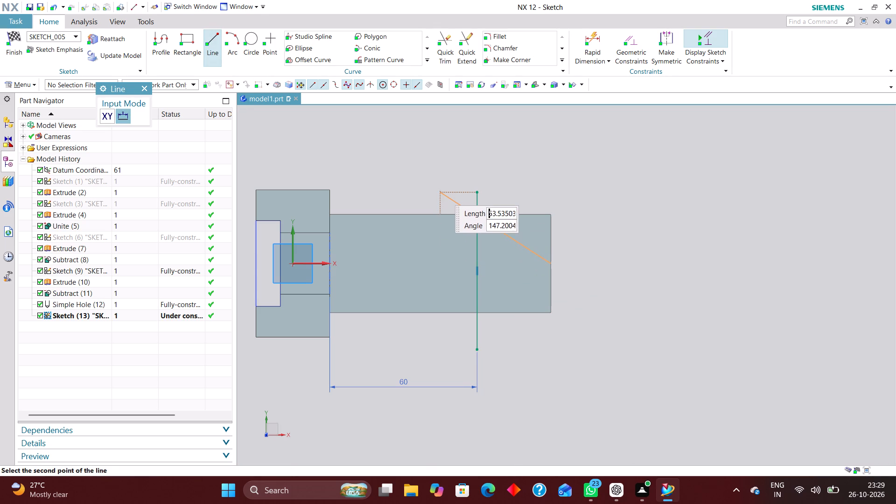
{"action": "left_click", "coordinate": [440, 188]}
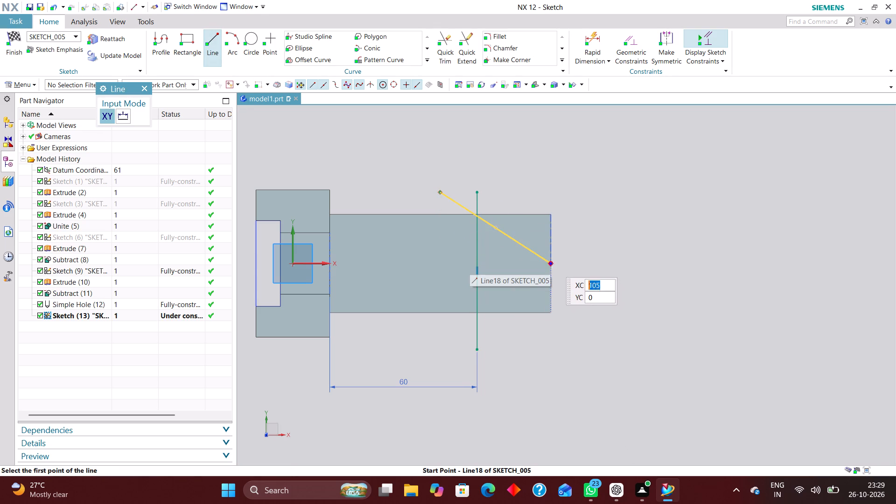
{"action": "left_click", "coordinate": [551, 264]}
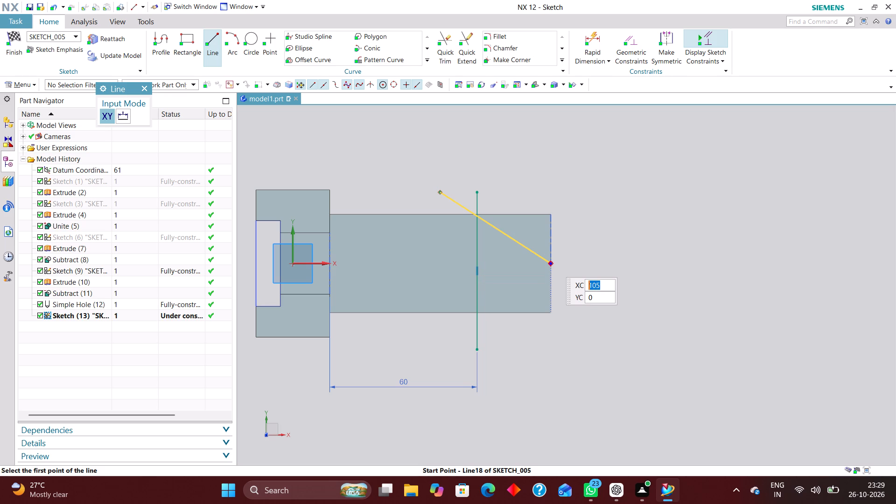
{"action": "left_click", "coordinate": [585, 273]}
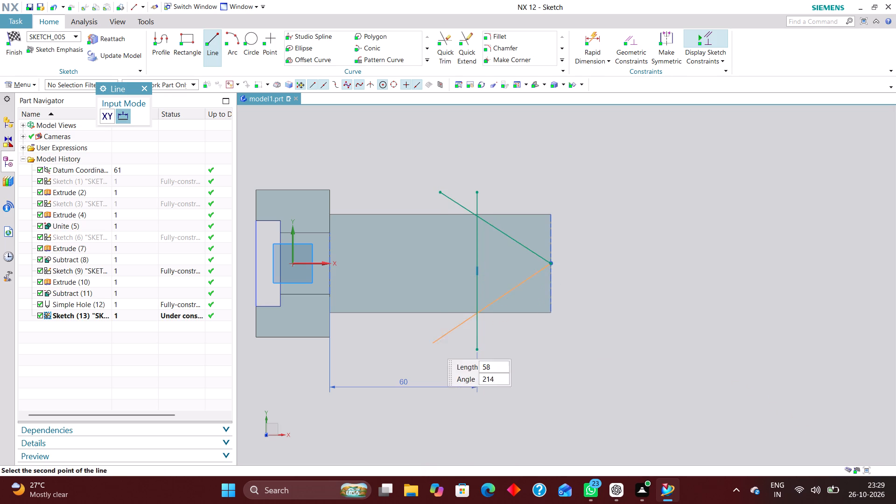
{"action": "left_click", "coordinate": [443, 355]}
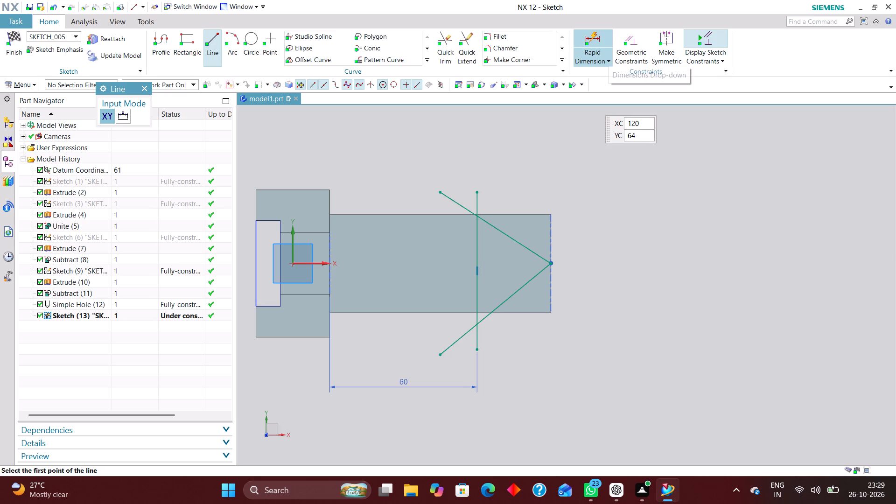
Add a 60° angular dimension between the two diverging lines.
{"action": "left_click", "coordinate": [596, 35]}
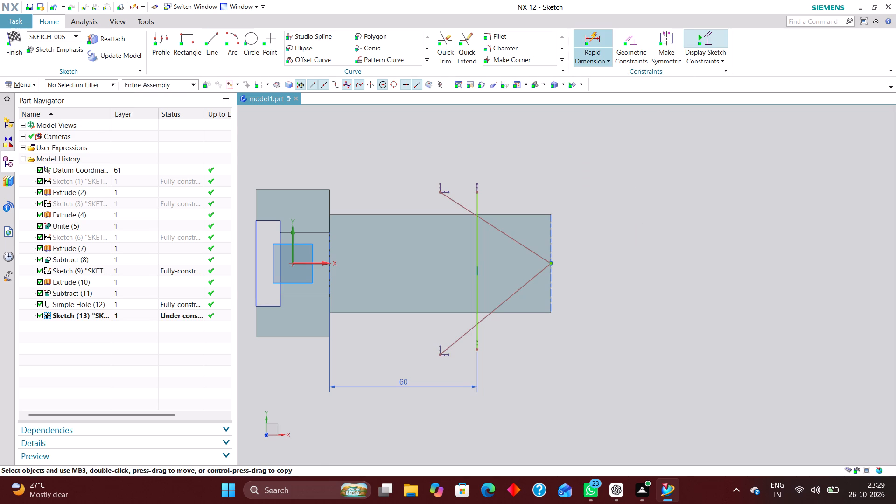
{"action": "left_click", "coordinate": [210, 224]}
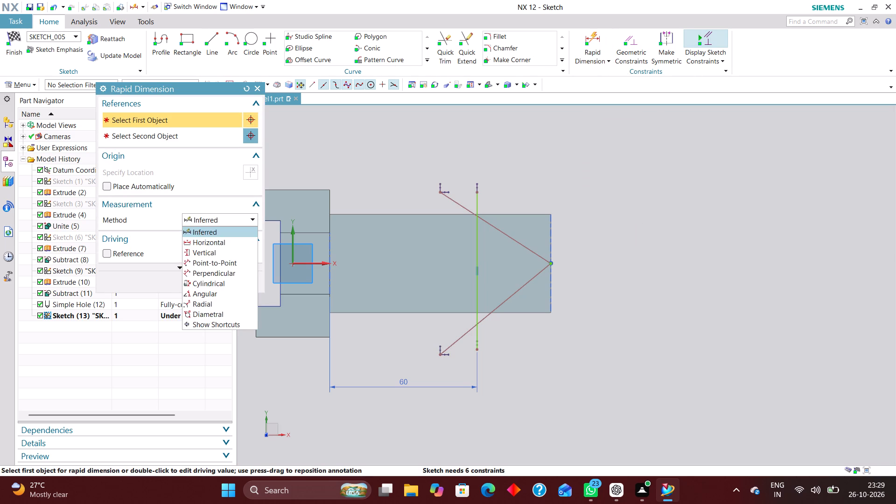
{"action": "left_click", "coordinate": [216, 293]}
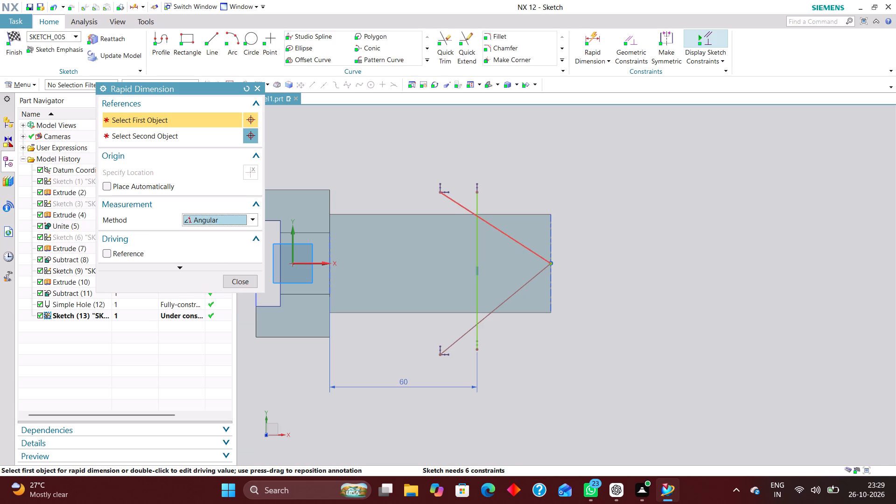
{"action": "left_click", "coordinate": [509, 238]}
{"action": "left_click", "coordinate": [518, 294]}
{"action": "left_click", "coordinate": [497, 264]}
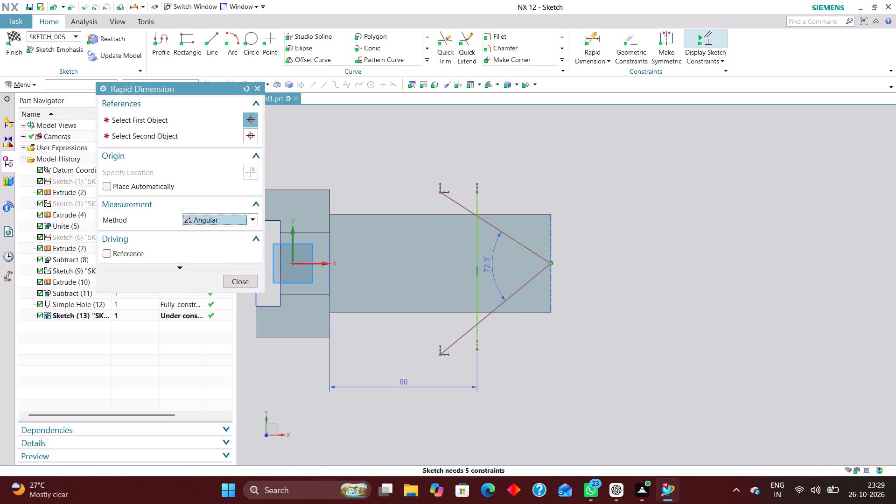
{"action": "type", "text": "60"}
{"action": "key", "text": "Return"}
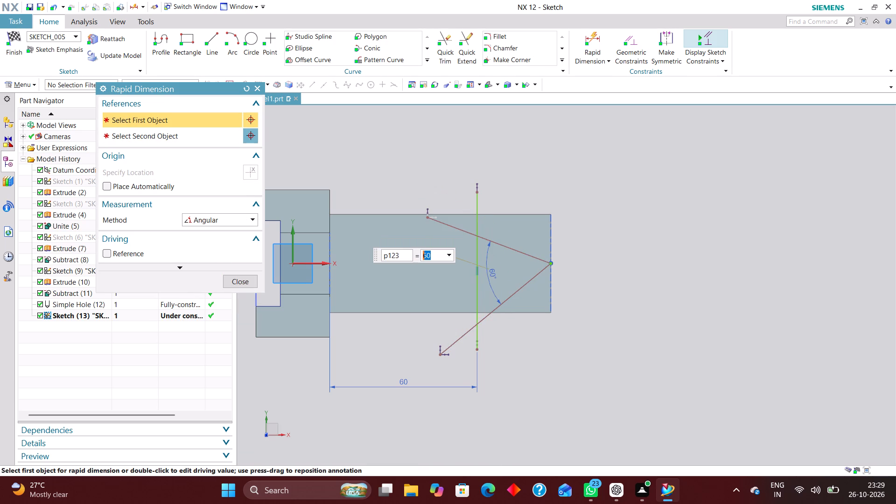
{"action": "left_click", "coordinate": [232, 281]}
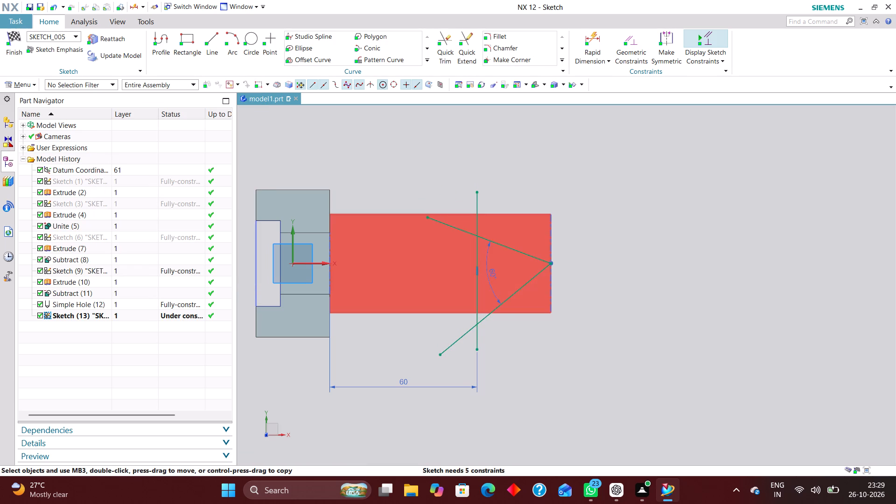
Move the upper line's free end outward so the V sits roughly symmetric about the bar's centreline.
{"action": "left_click_drag", "start_coordinate": [428, 218], "coordinate": [436, 195]}
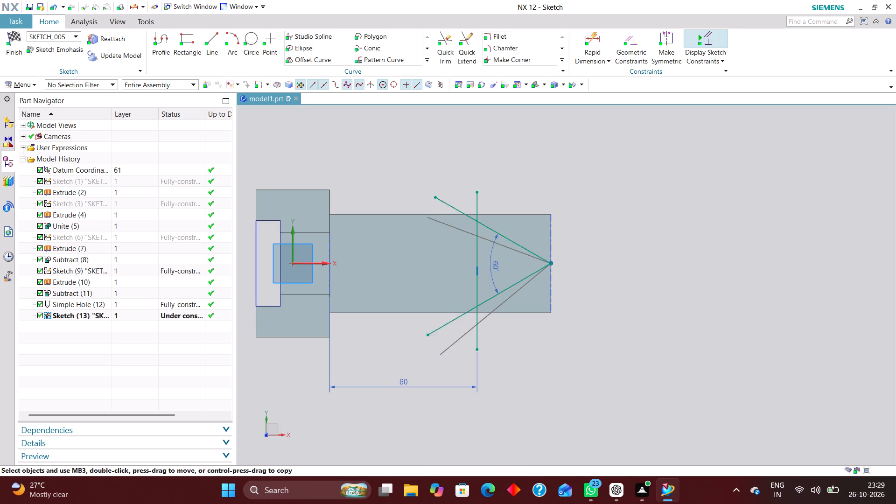
{"action": "left_click_drag", "start_coordinate": [436, 195], "coordinate": [439, 195]}
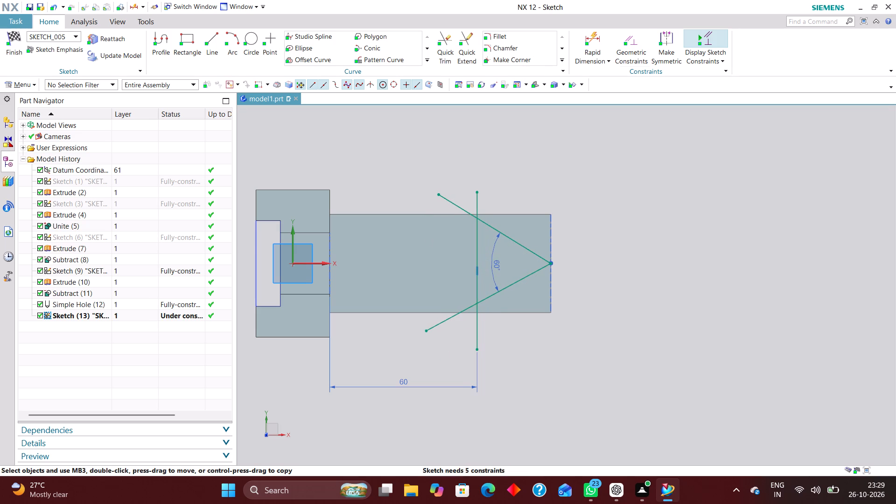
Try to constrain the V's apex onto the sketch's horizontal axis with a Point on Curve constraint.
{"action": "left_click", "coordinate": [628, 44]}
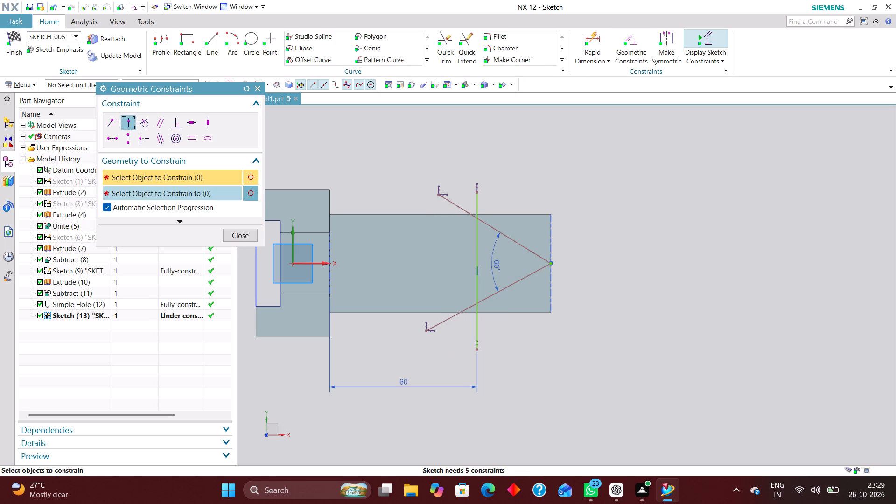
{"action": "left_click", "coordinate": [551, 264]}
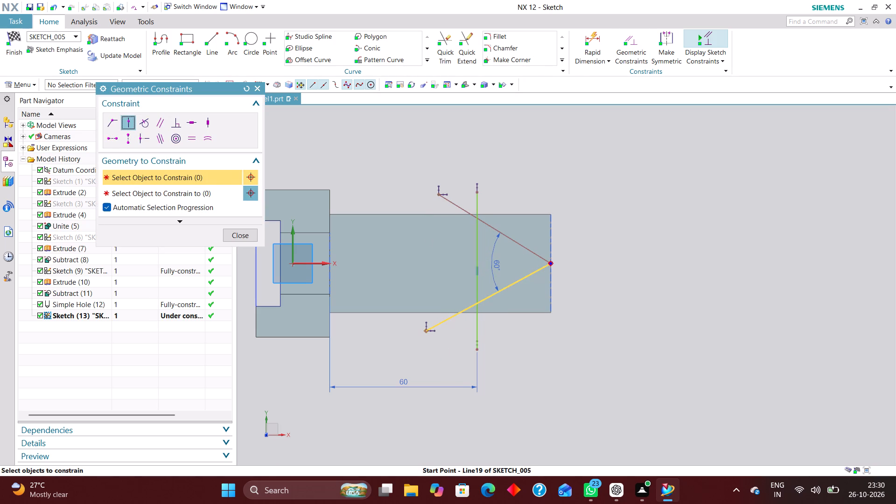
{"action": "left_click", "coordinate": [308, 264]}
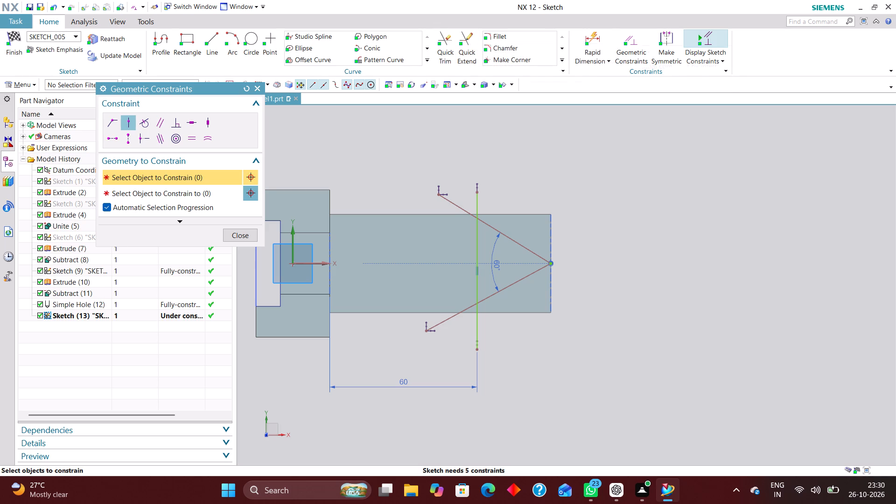
Examine where the V's lines cross the bar's long edges relative to the cross line.
{"action": "left_click", "coordinate": [585, 35]}
{"action": "scroll", "coordinate": [478, 337], "scroll_direction": "up", "scroll_amount": 5}
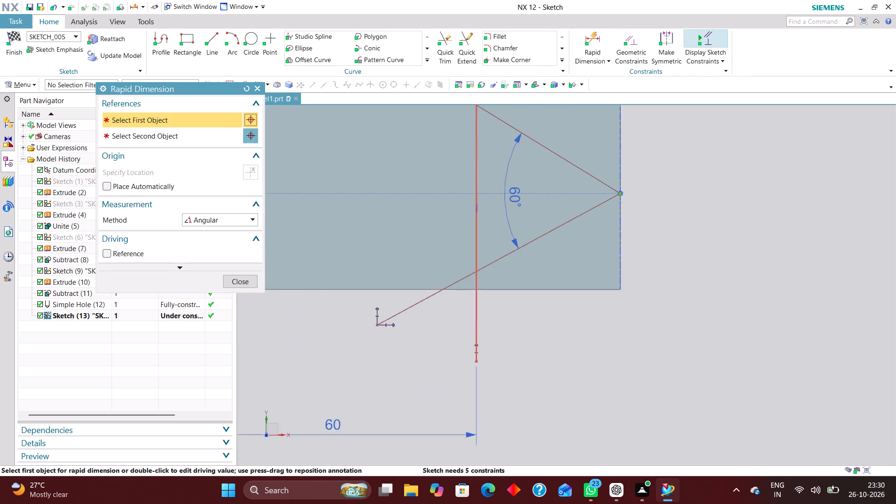
{"action": "scroll", "coordinate": [424, 312], "scroll_direction": "down", "scroll_amount": 4}
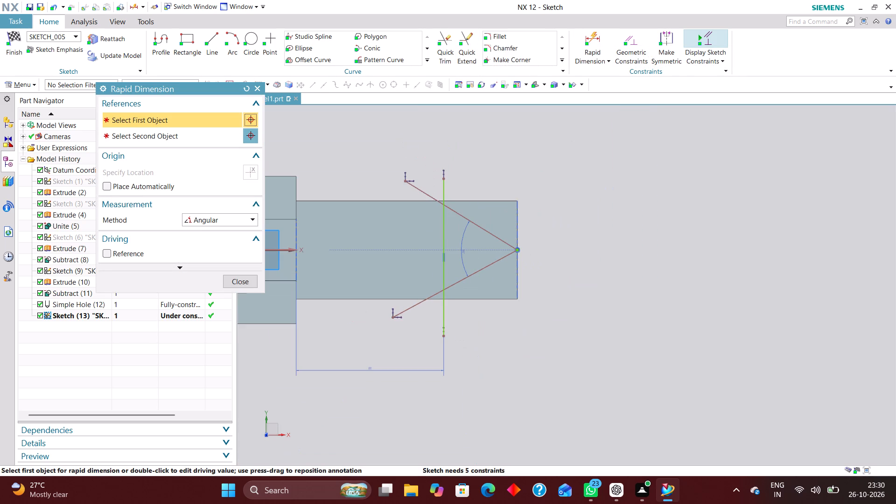
{"action": "scroll", "coordinate": [467, 330], "scroll_direction": "up", "scroll_amount": 3}
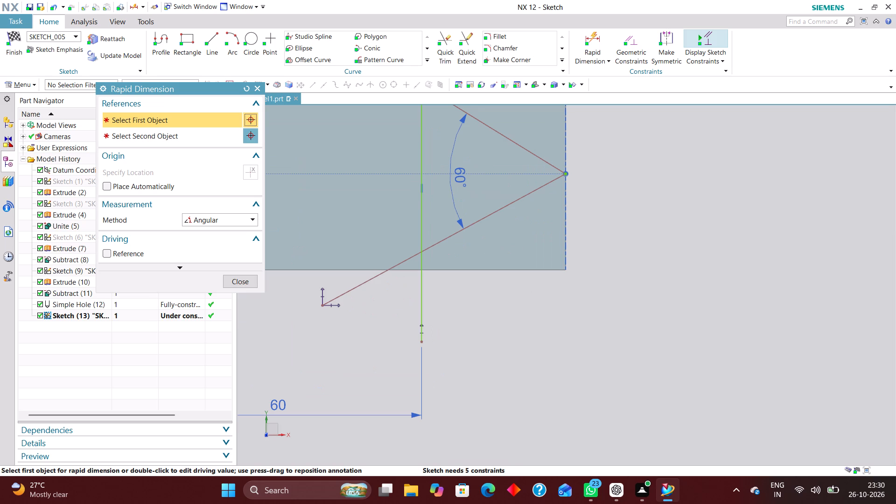
{"action": "scroll", "coordinate": [465, 336], "scroll_direction": "down", "scroll_amount": 2}
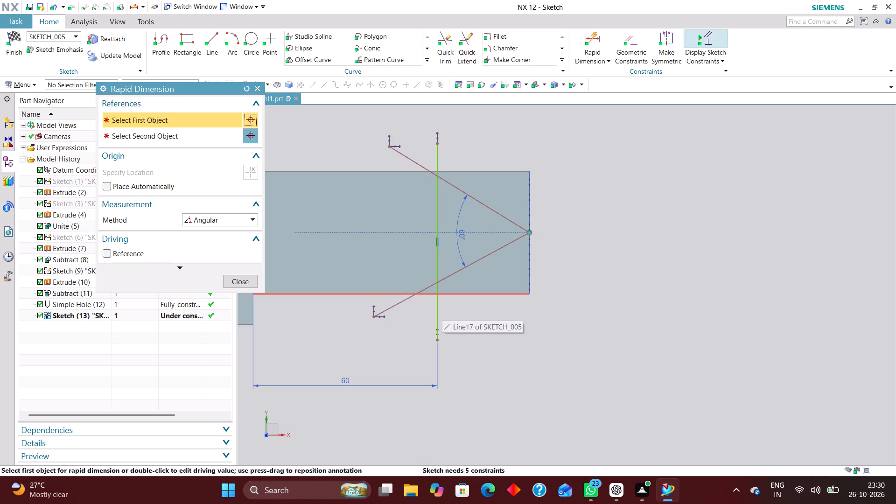
{"action": "middle_click_drag", "start_coordinate": [412, 344], "coordinate": [411, 298]}
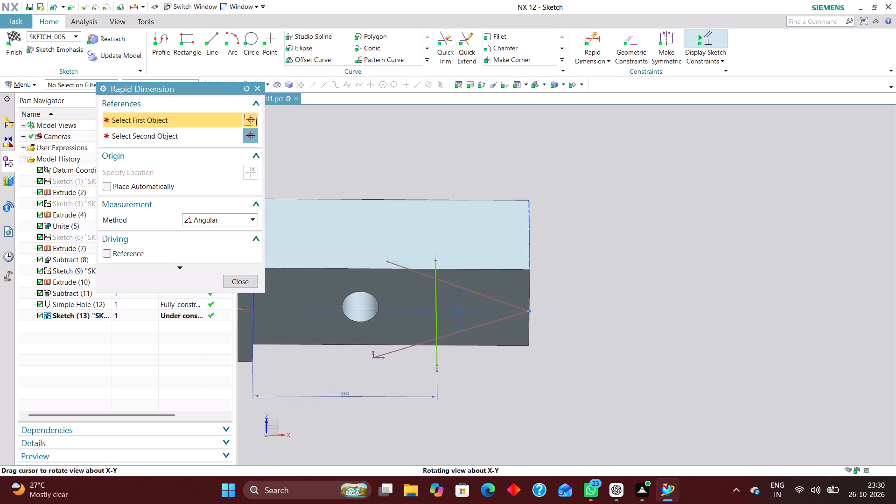
{"action": "middle_click_drag", "start_coordinate": [411, 298], "coordinate": [409, 336]}
{"action": "right_click_drag", "start_coordinate": [545, 345], "coordinate": [434, 329]}
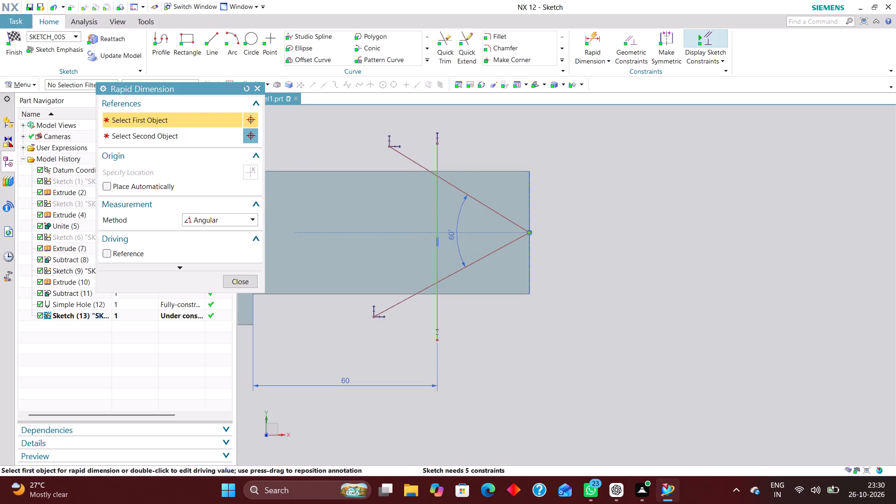
{"action": "left_click", "coordinate": [246, 282]}
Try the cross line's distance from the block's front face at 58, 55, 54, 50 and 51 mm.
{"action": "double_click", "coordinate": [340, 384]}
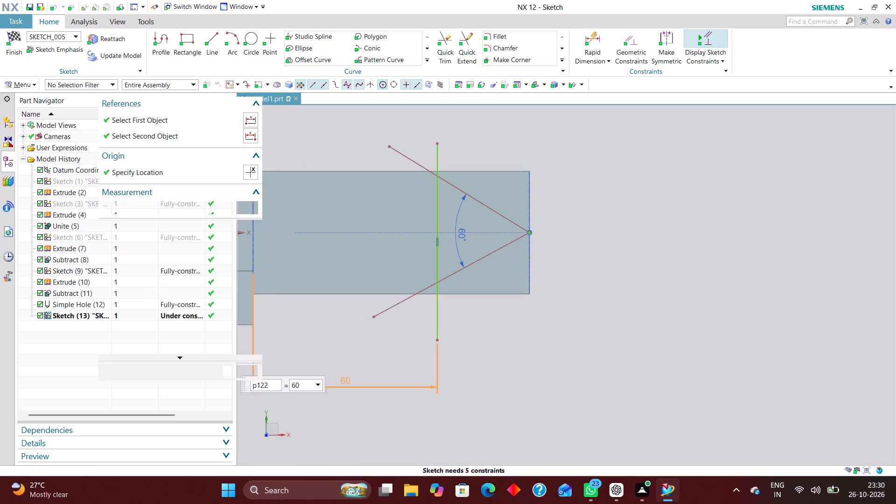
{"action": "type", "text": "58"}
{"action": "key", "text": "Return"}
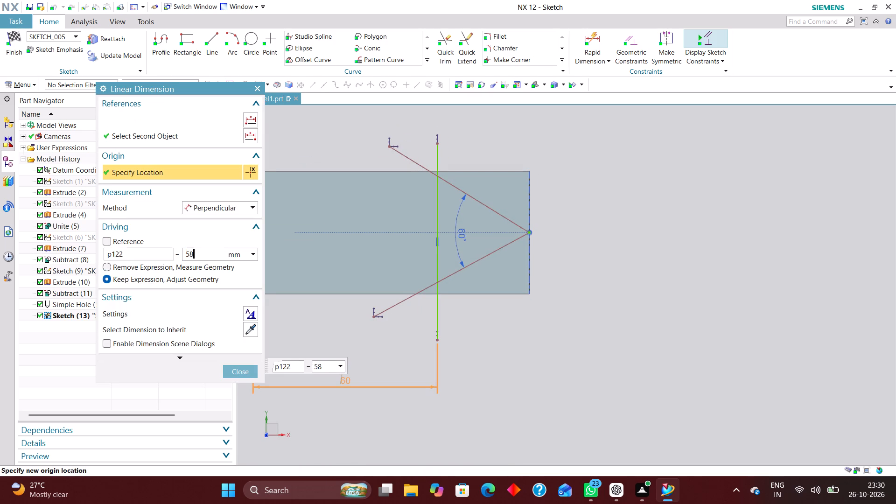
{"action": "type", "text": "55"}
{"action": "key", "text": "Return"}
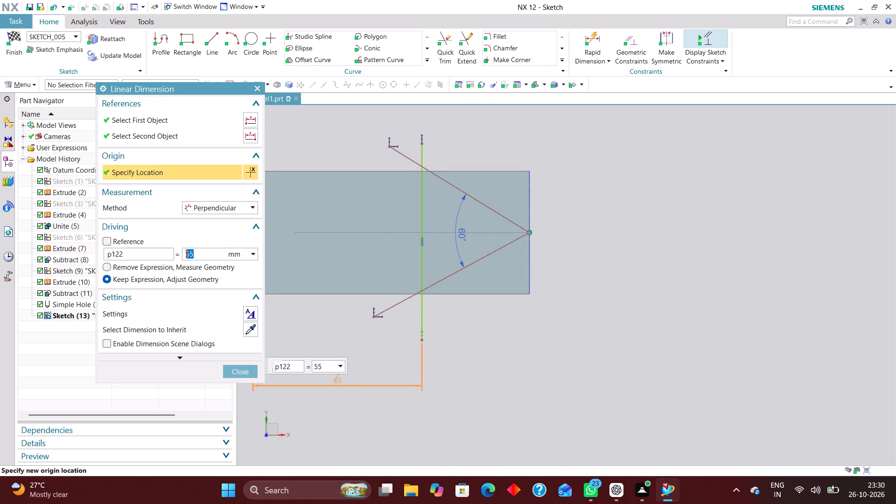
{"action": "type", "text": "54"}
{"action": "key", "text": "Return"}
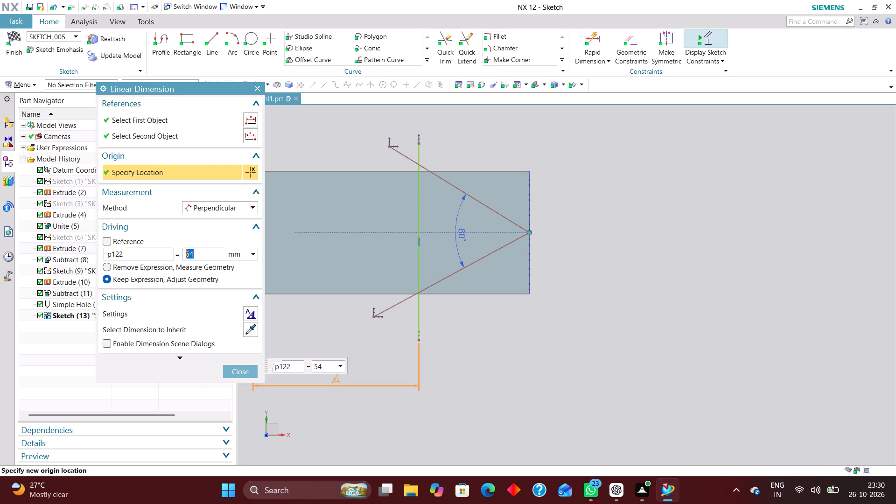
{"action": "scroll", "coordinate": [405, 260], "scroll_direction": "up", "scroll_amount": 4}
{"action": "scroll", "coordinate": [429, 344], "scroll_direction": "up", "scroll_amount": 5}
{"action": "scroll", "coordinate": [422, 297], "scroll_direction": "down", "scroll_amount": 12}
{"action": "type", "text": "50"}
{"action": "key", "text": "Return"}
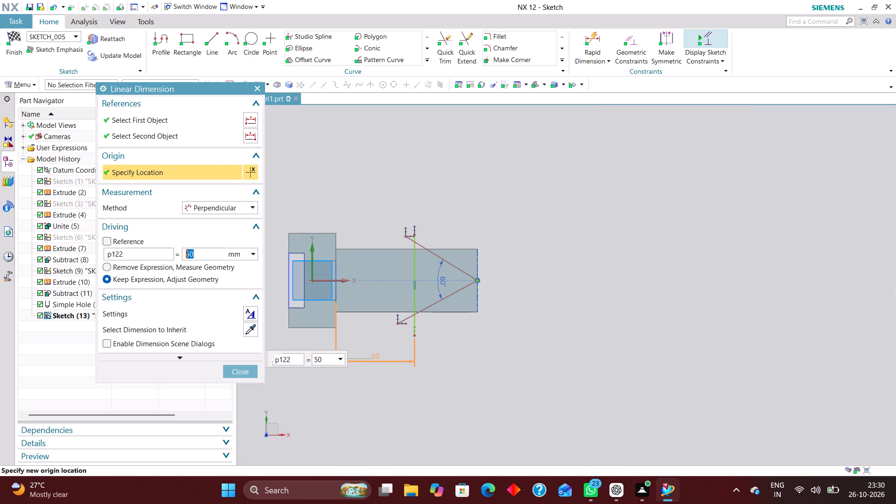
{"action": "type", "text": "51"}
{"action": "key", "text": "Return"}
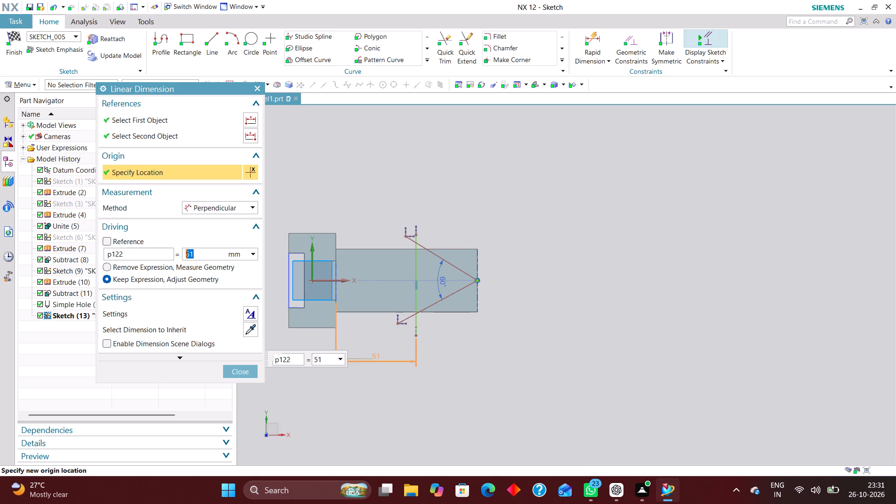
Set the cross line's distance from the block's front face to 52 mm and check its intersection with the lower V line.
{"action": "type", "text": "52"}
{"action": "key", "text": "Return"}
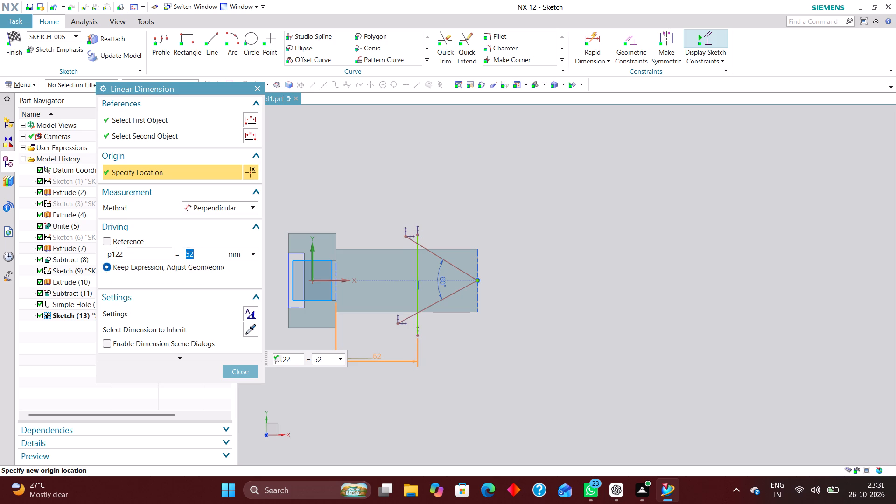
{"action": "scroll", "coordinate": [404, 298], "scroll_direction": "up", "scroll_amount": 5}
{"action": "scroll", "coordinate": [438, 335], "scroll_direction": "up", "scroll_amount": 7}
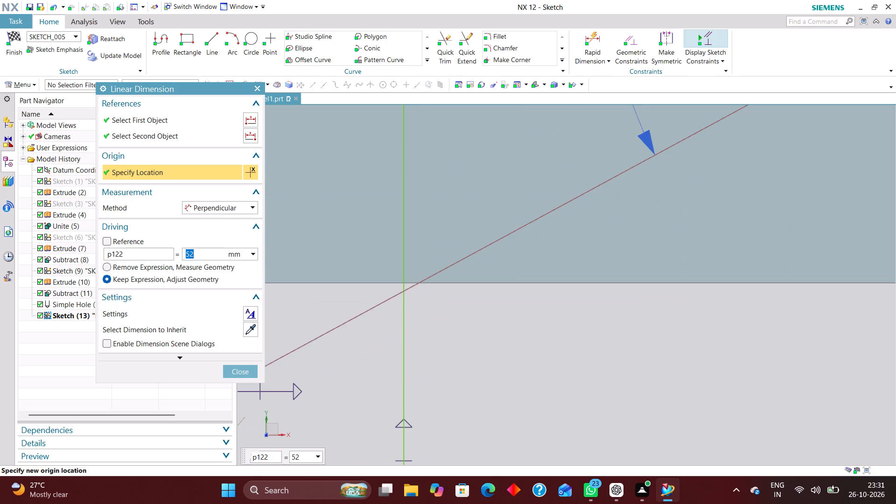
{"action": "scroll", "coordinate": [405, 286], "scroll_direction": "up", "scroll_amount": 6}
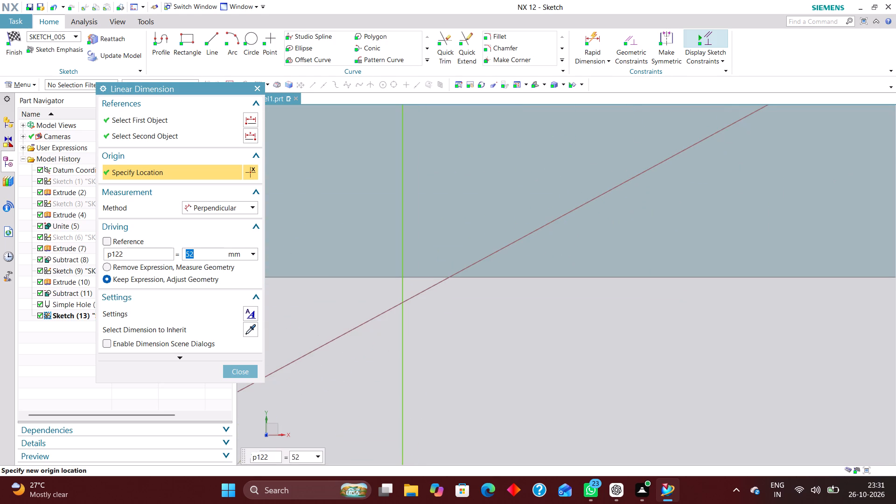
Set the cross line's distance from the block's front face to 53 mm and check where it meets the lower V line.
{"action": "type", "text": "53"}
{"action": "key", "text": "Return"}
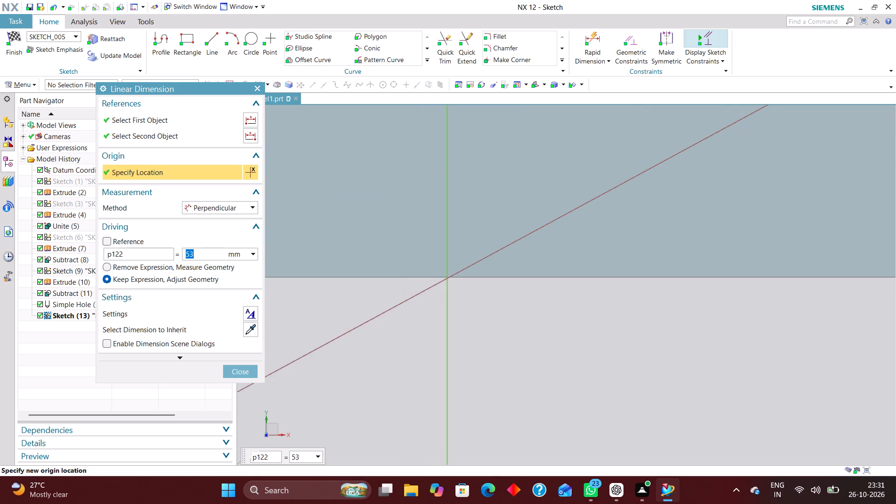
{"action": "scroll", "coordinate": [446, 301], "scroll_direction": "down", "scroll_amount": 15}
{"action": "scroll", "coordinate": [455, 312], "scroll_direction": "up", "scroll_amount": 3}
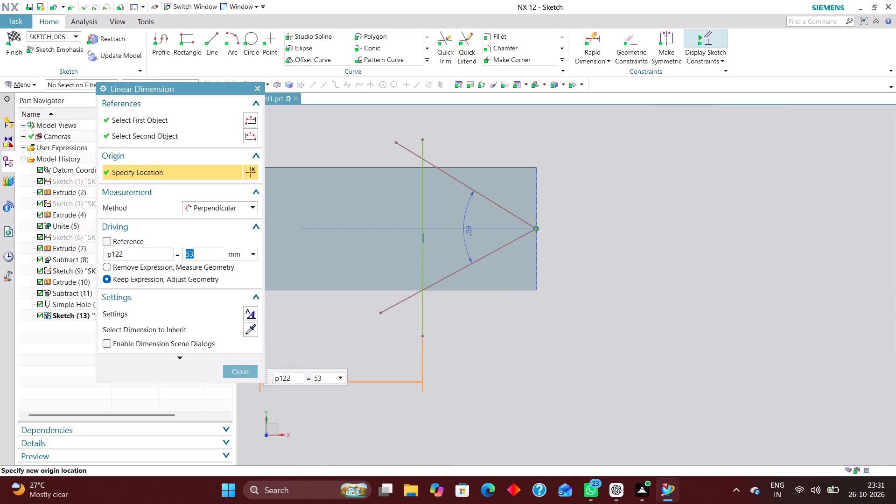
{"action": "middle_click_drag", "start_coordinate": [471, 348], "coordinate": [466, 347]}
{"action": "scroll", "coordinate": [471, 346], "scroll_direction": "up", "scroll_amount": 1}
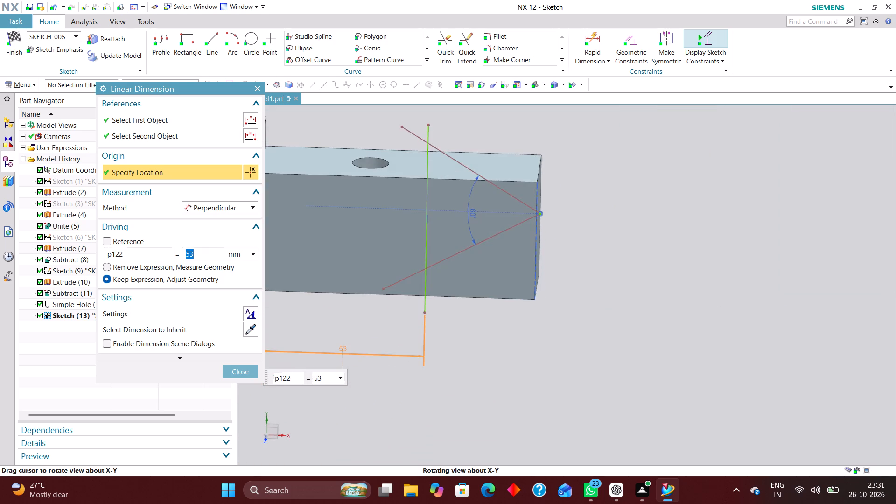
{"action": "middle_click_drag", "start_coordinate": [466, 347], "coordinate": [467, 348]}
{"action": "right_click_drag", "start_coordinate": [577, 365], "coordinate": [482, 348]}
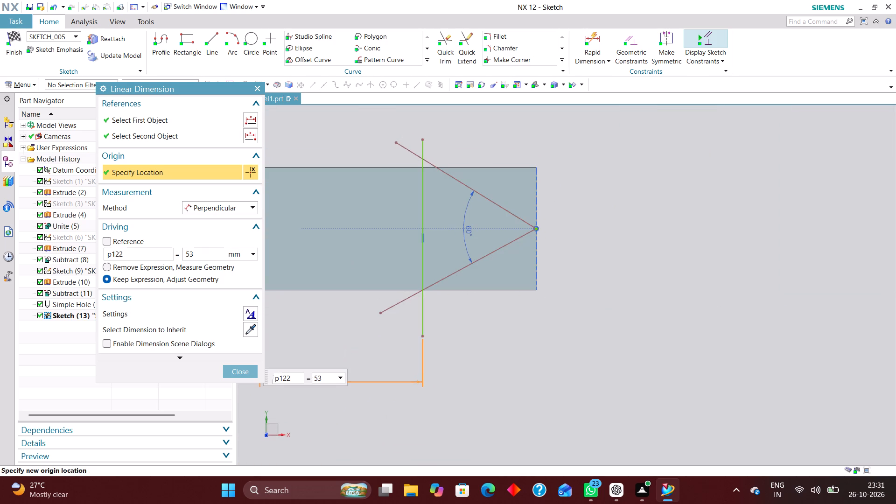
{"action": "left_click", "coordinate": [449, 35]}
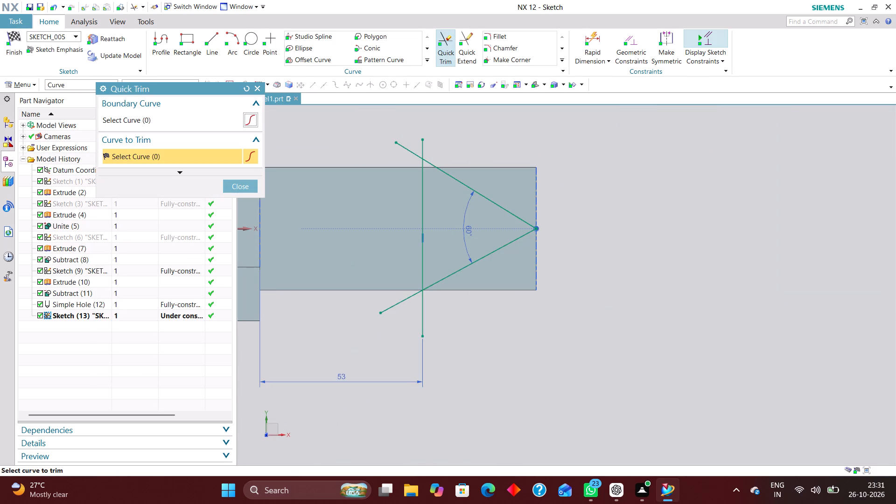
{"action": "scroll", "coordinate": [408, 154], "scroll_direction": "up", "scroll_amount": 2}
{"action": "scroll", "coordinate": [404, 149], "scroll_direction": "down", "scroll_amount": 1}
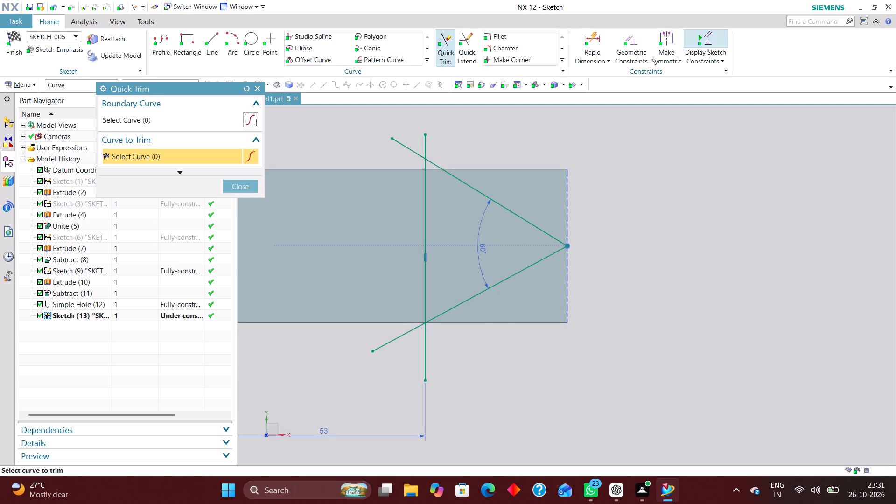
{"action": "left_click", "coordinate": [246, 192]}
Constrain the cross line's midpoint onto the sketch's horizontal axis with a Point on Curve constraint.
{"action": "left_click", "coordinate": [638, 40]}
{"action": "scroll", "coordinate": [611, 180], "scroll_direction": "down", "scroll_amount": 3}
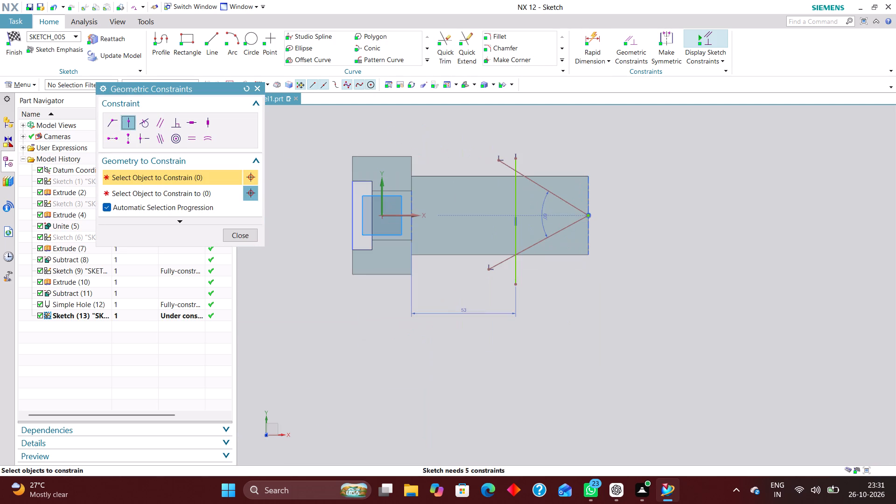
{"action": "left_click", "coordinate": [516, 221]}
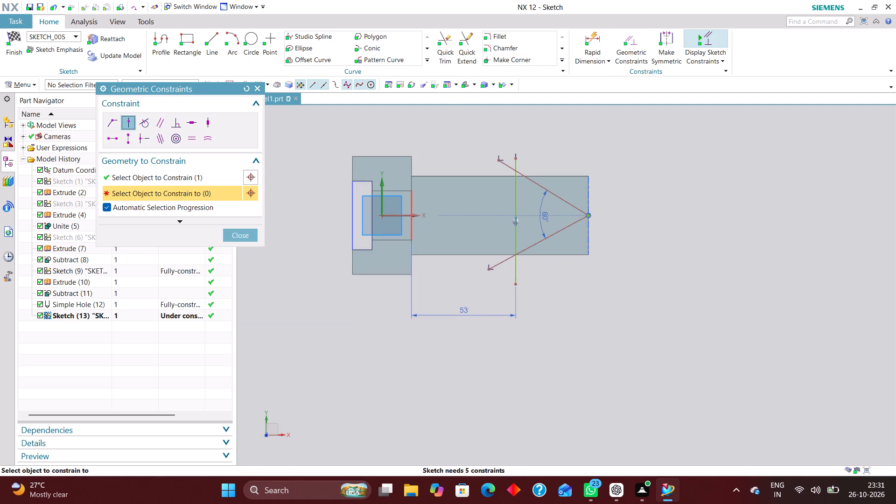
{"action": "left_click", "coordinate": [405, 213]}
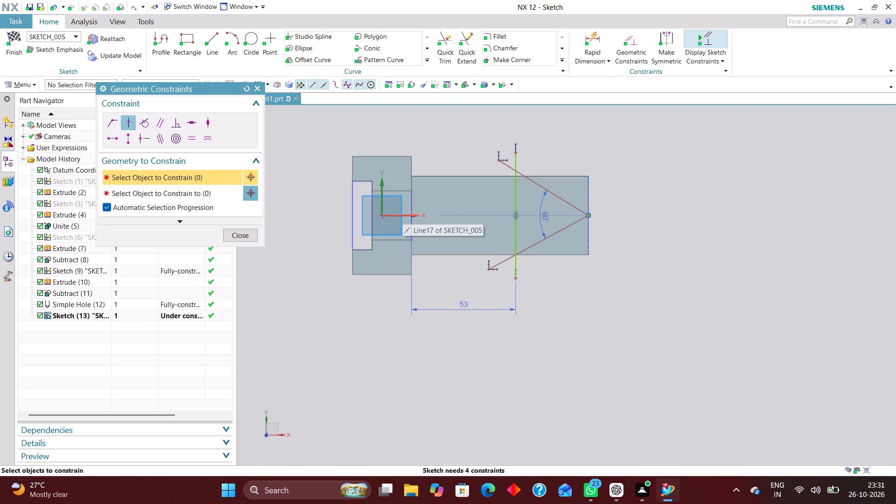
{"action": "scroll", "coordinate": [542, 196], "scroll_direction": "up", "scroll_amount": 3}
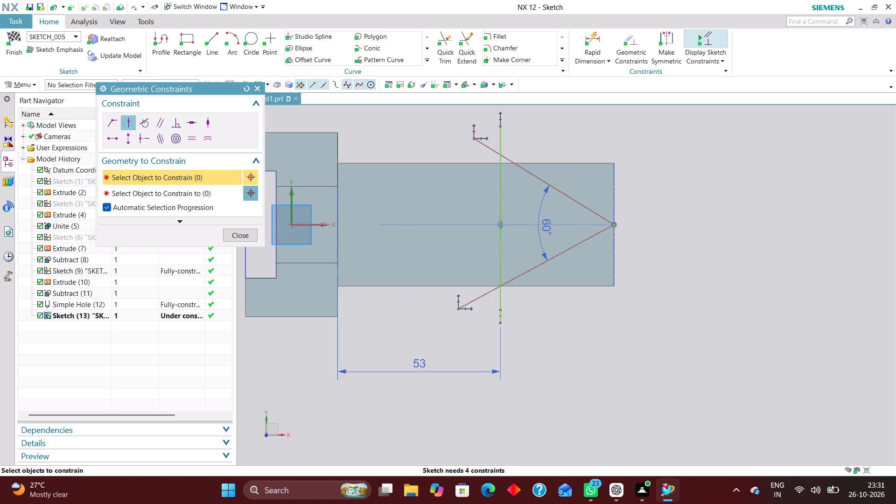
{"action": "left_click", "coordinate": [243, 235]}
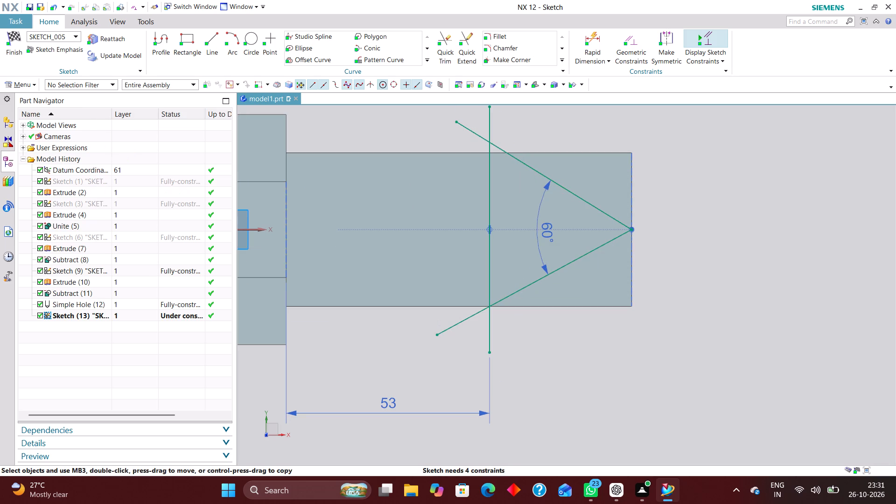
Move the upper V line's free end, pivoting the V about its apex until the lower line meets the cross line at the bar's edge.
{"action": "scroll", "coordinate": [460, 149], "scroll_direction": "up", "scroll_amount": 2}
{"action": "left_click_drag", "start_coordinate": [454, 105], "coordinate": [453, 121]}
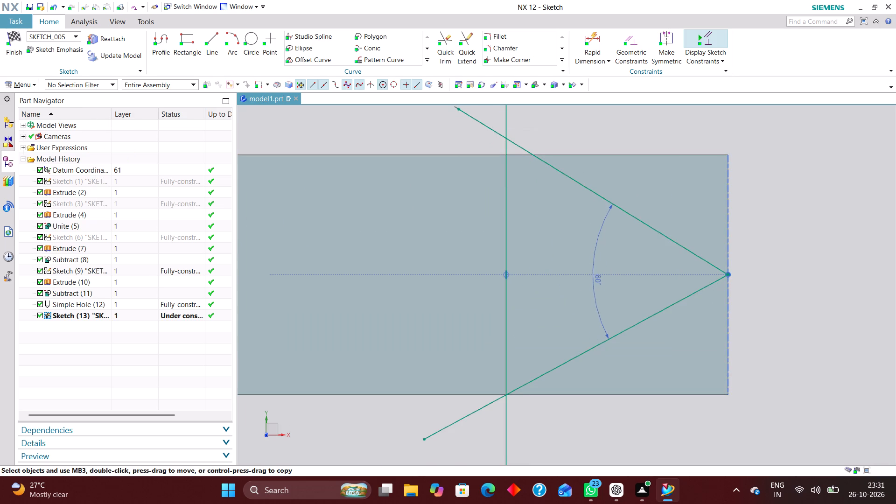
{"action": "left_click_drag", "start_coordinate": [453, 121], "coordinate": [476, 142]}
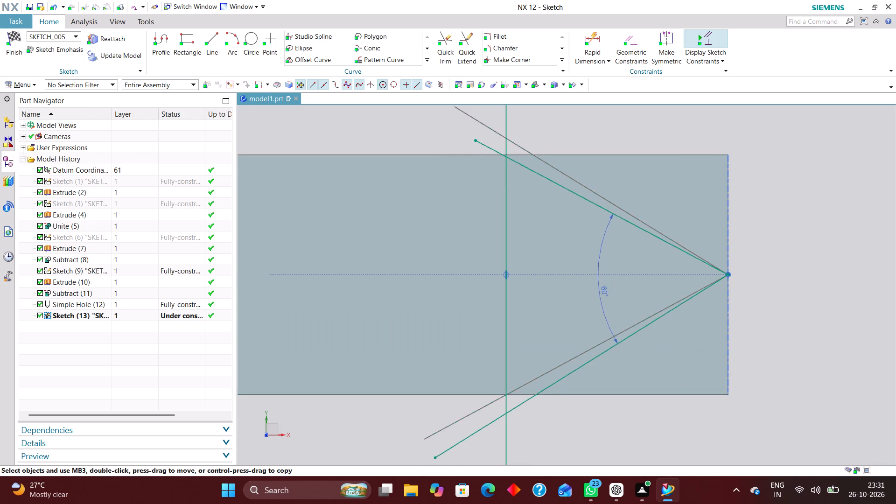
{"action": "left_click_drag", "start_coordinate": [476, 142], "coordinate": [478, 126]}
{"action": "scroll", "coordinate": [538, 257], "scroll_direction": "down", "scroll_amount": 3}
{"action": "scroll", "coordinate": [663, 273], "scroll_direction": "up", "scroll_amount": 6}
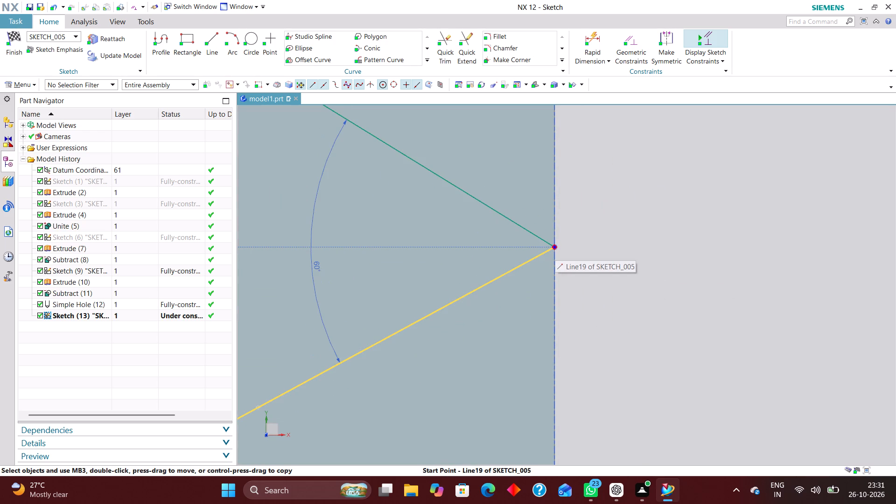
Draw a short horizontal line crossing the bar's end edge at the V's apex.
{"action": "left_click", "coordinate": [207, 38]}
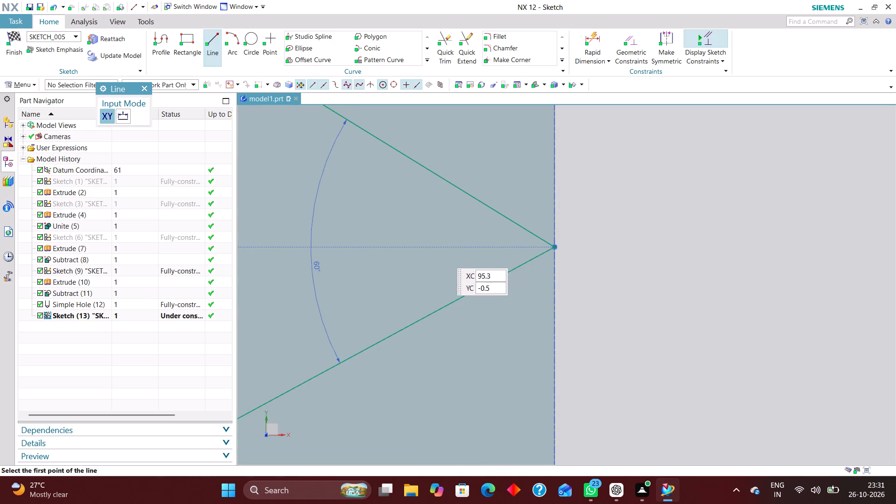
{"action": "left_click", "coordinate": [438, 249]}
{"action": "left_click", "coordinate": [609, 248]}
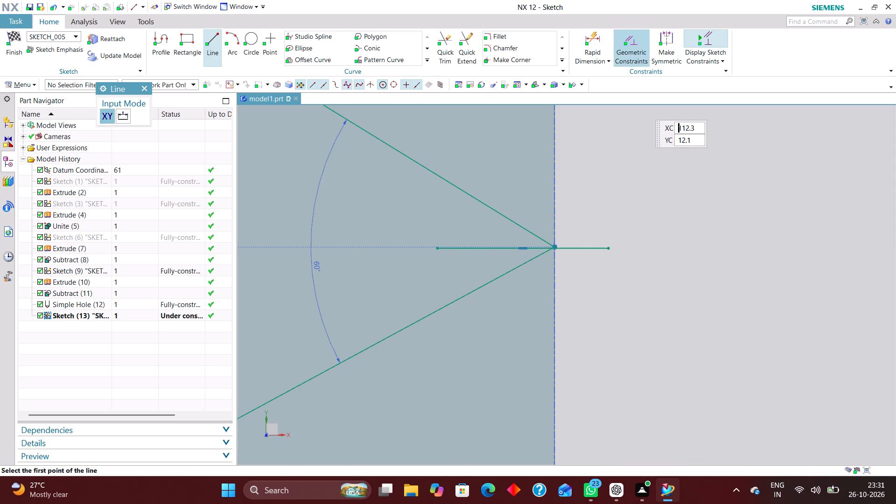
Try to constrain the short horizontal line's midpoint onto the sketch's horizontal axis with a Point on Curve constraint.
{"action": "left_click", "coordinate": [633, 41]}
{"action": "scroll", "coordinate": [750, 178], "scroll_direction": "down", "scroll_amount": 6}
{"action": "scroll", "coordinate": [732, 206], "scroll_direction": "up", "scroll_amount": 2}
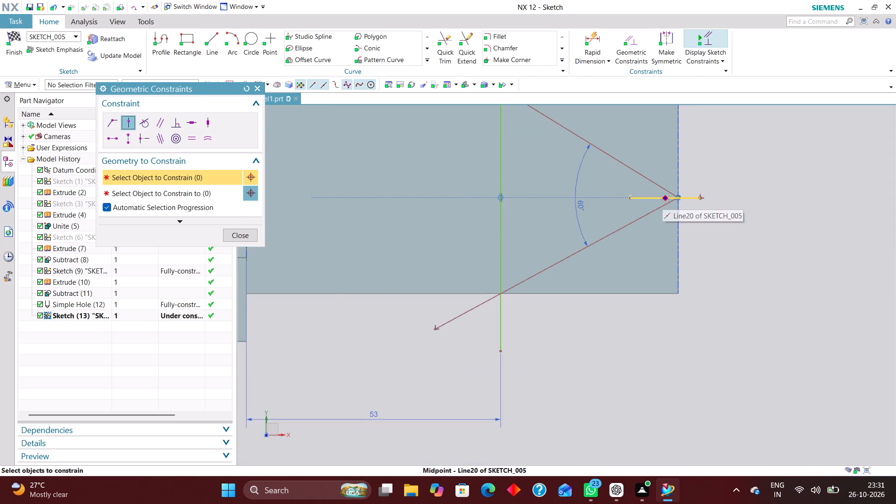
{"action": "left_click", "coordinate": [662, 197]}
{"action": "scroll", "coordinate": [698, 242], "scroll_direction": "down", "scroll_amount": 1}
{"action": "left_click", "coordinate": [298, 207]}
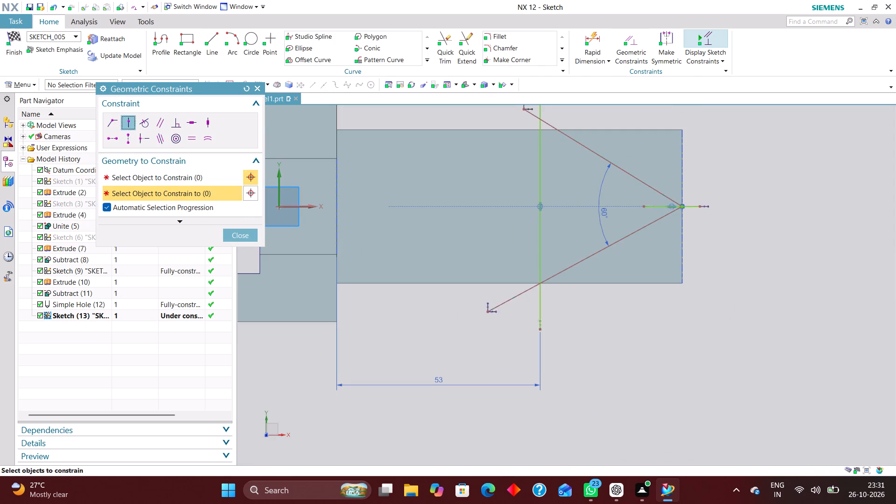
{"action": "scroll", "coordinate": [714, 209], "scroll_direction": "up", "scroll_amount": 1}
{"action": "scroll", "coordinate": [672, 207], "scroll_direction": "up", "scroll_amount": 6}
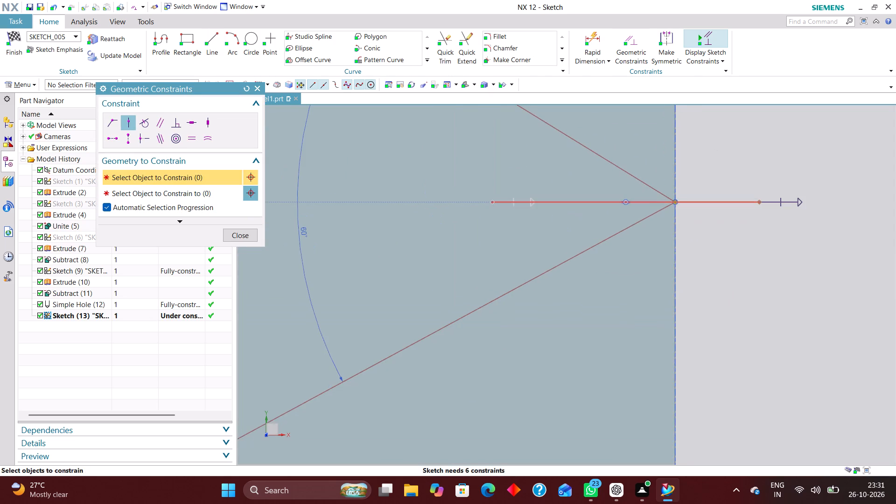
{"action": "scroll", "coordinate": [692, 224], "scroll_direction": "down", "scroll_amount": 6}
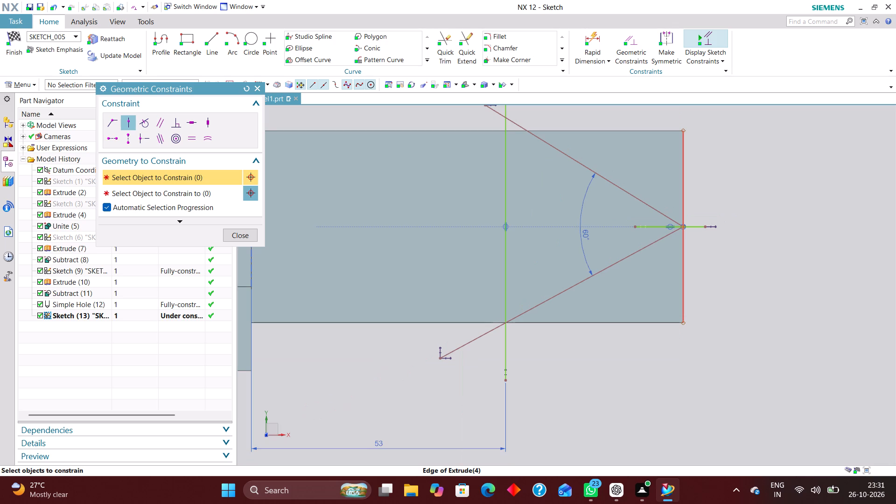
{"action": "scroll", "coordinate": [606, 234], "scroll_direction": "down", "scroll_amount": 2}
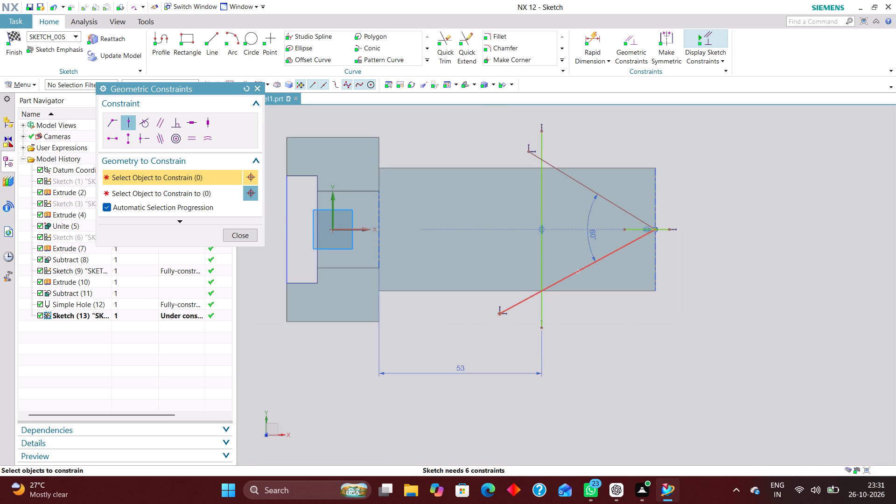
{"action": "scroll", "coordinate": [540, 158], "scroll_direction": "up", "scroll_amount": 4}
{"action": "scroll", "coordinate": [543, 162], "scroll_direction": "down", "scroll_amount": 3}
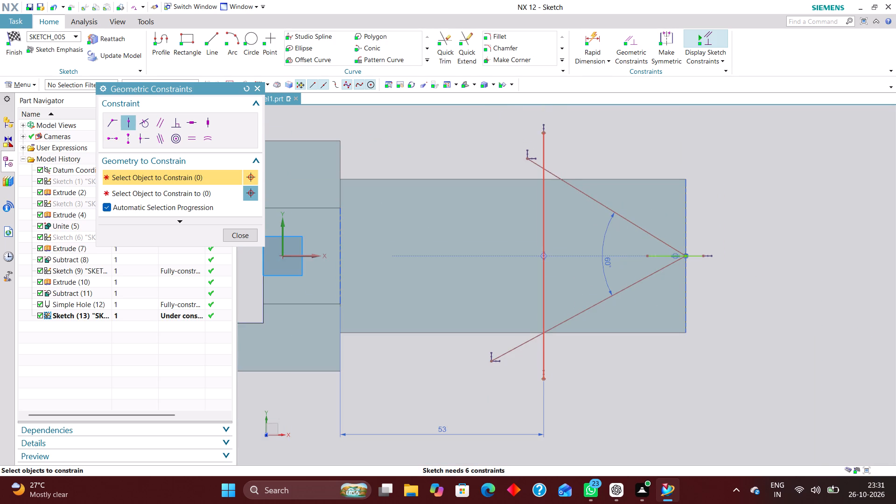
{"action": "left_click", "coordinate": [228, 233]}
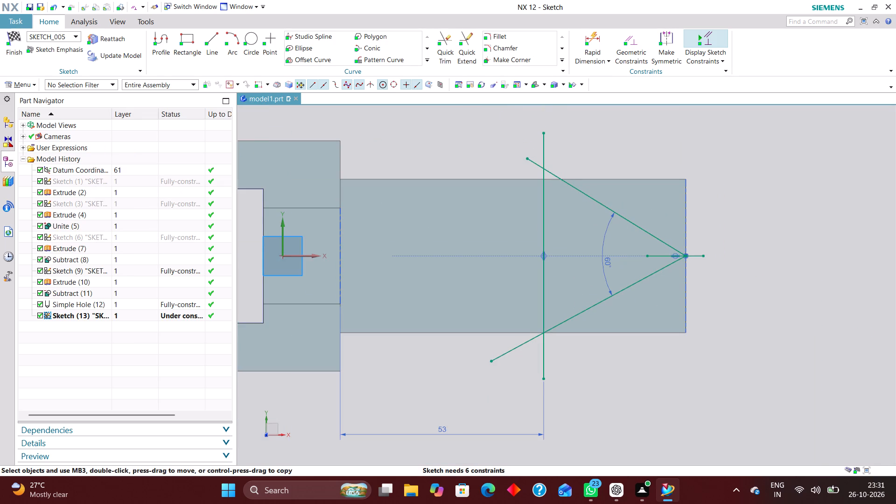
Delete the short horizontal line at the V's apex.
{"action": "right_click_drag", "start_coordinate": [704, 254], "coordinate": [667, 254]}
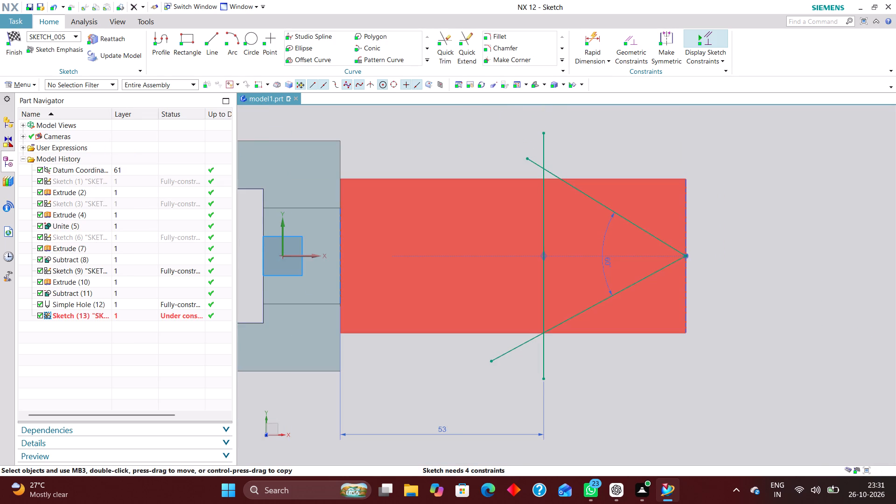
Hide the solid body so that only the sketch geometry is displayed.
{"action": "right_click_drag", "start_coordinate": [663, 329], "coordinate": [661, 337]}
{"action": "left_click", "coordinate": [634, 391]}
{"action": "right_click_drag", "start_coordinate": [420, 235], "coordinate": [437, 325]}
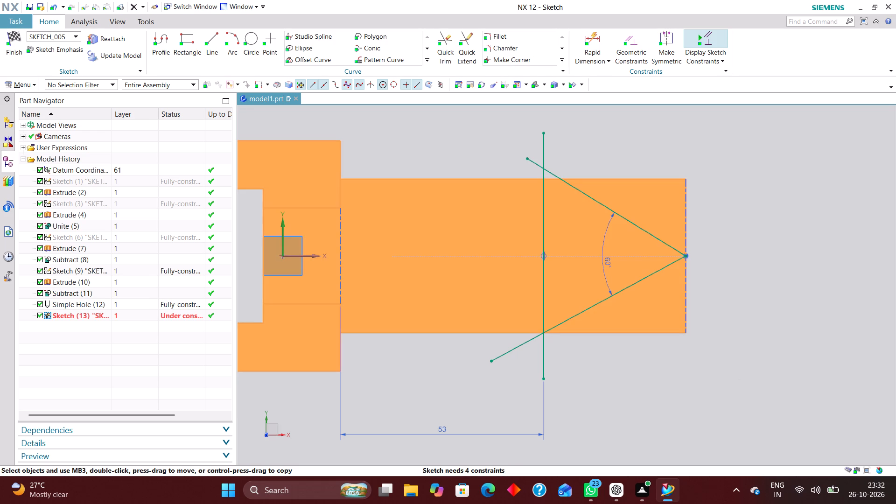
Draw a horizontal line along the V's centreline from before the cross line, through the apex, to beyond the bar's end line.
{"action": "scroll", "coordinate": [638, 267], "scroll_direction": "up", "scroll_amount": 1}
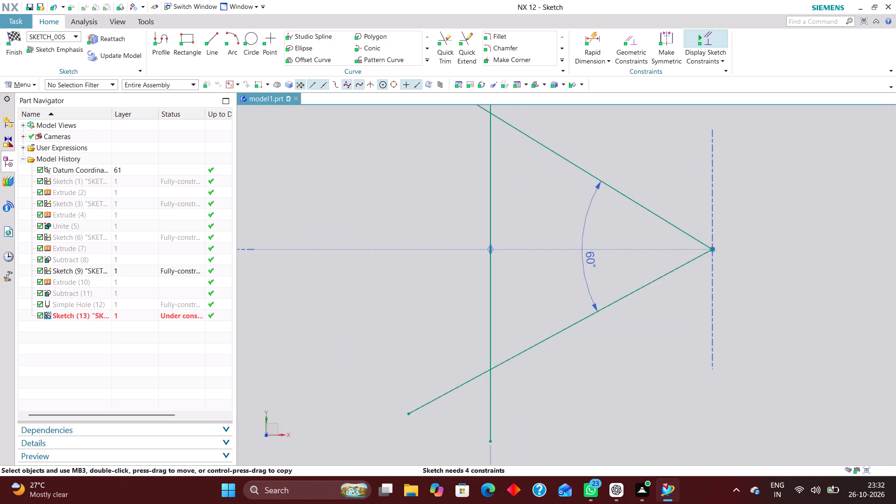
{"action": "scroll", "coordinate": [638, 268], "scroll_direction": "up", "scroll_amount": 1}
{"action": "scroll", "coordinate": [644, 278], "scroll_direction": "down", "scroll_amount": 3}
{"action": "scroll", "coordinate": [628, 314], "scroll_direction": "up", "scroll_amount": 1}
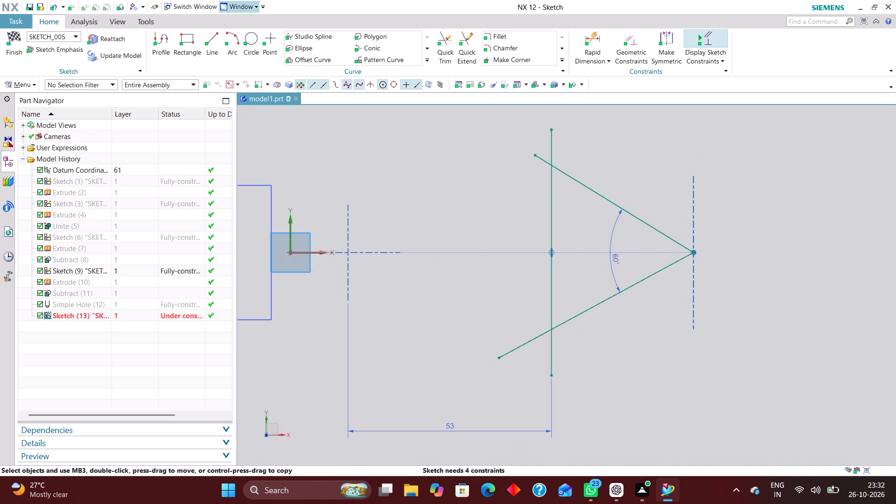
{"action": "left_click", "coordinate": [215, 38]}
{"action": "left_click", "coordinate": [512, 256]}
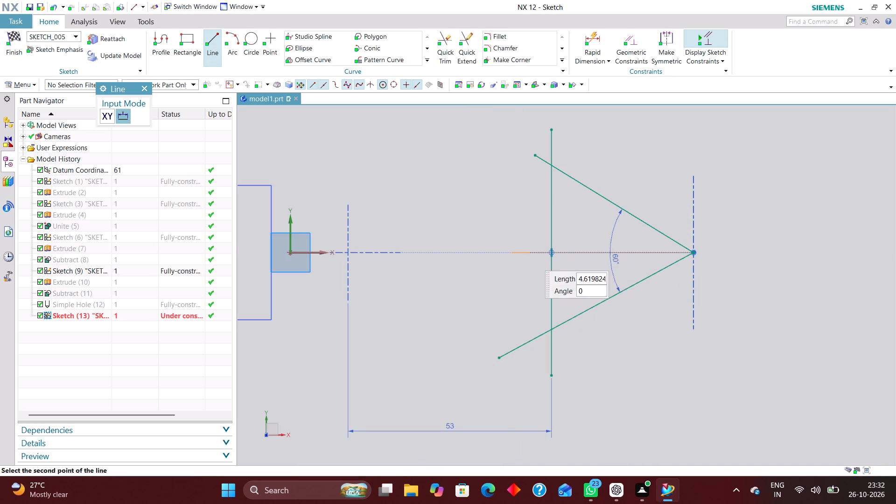
{"action": "left_click", "coordinate": [776, 252]}
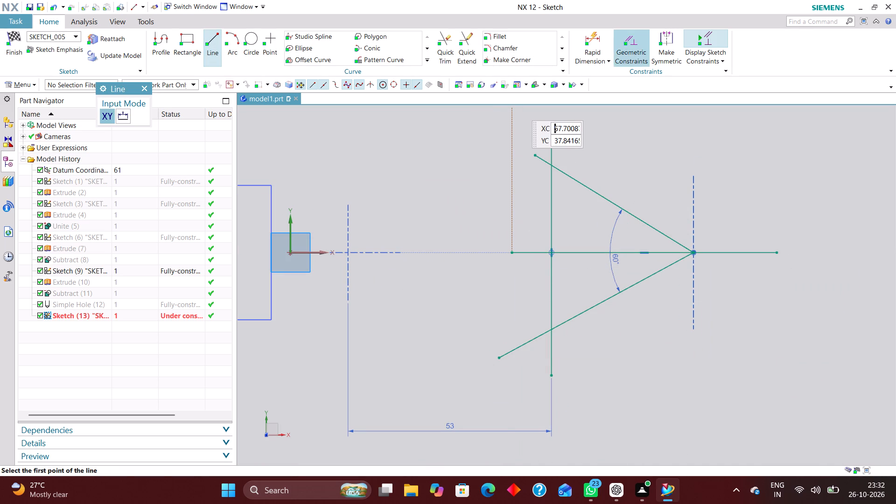
Dimension the angle between the horizontal centreline and the lower V line at 30°.
{"action": "left_click", "coordinate": [595, 40]}
{"action": "left_click", "coordinate": [654, 253]}
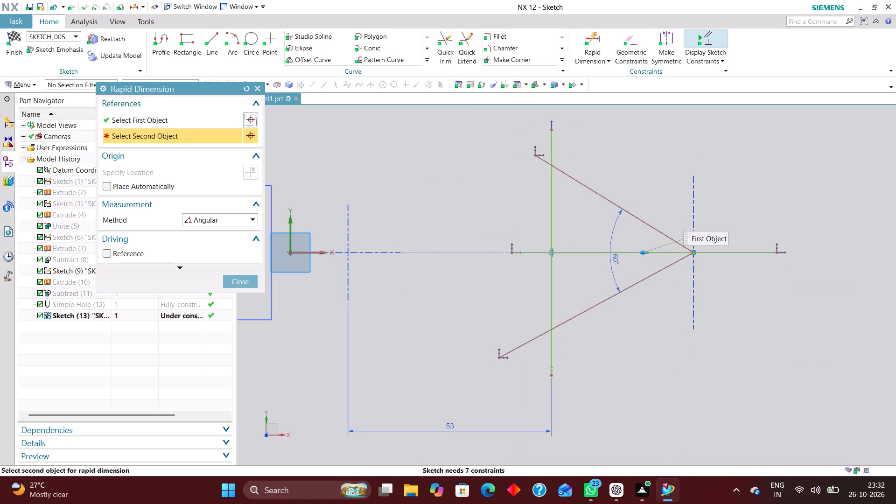
{"action": "left_click", "coordinate": [657, 269]}
{"action": "left_click", "coordinate": [575, 278]}
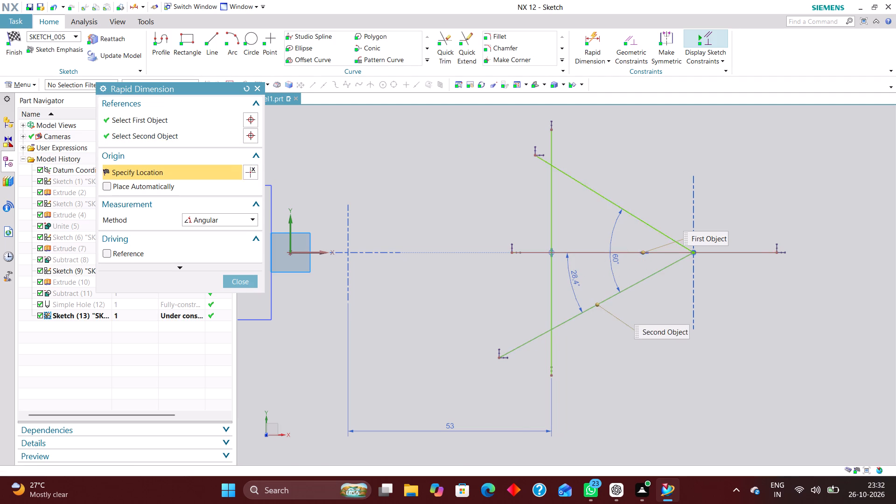
{"action": "key", "text": "3"}
{"action": "key", "text": "0"}
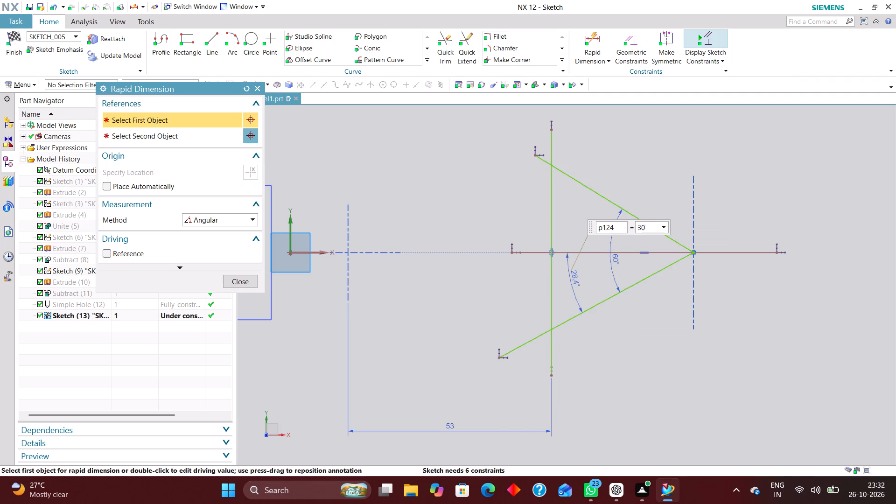
{"action": "key", "text": "Return"}
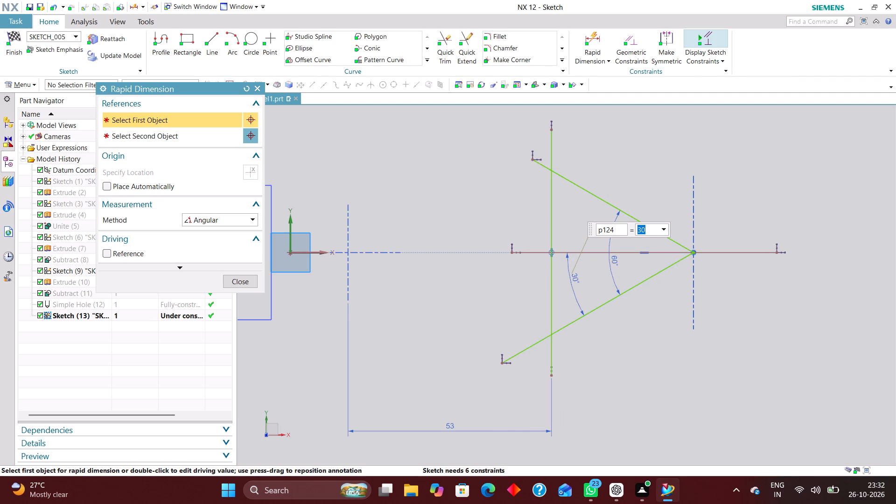
{"action": "scroll", "coordinate": [586, 252], "scroll_direction": "up", "scroll_amount": 3}
{"action": "left_click", "coordinate": [604, 254]}
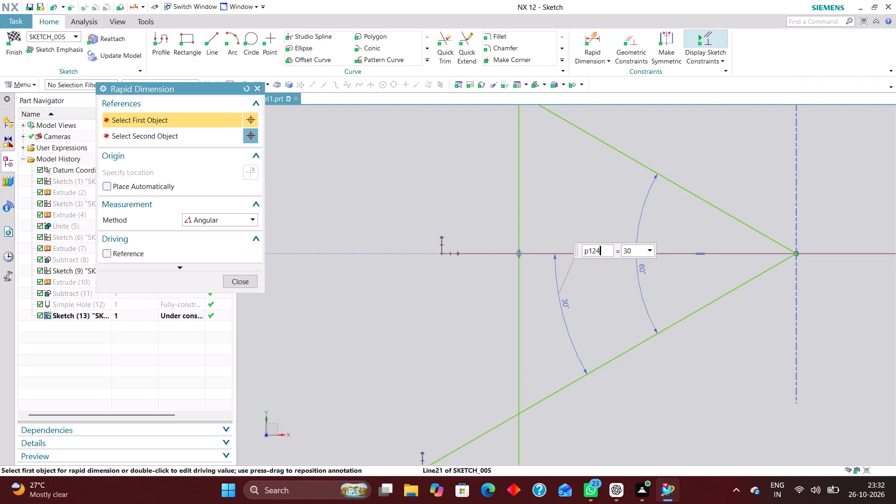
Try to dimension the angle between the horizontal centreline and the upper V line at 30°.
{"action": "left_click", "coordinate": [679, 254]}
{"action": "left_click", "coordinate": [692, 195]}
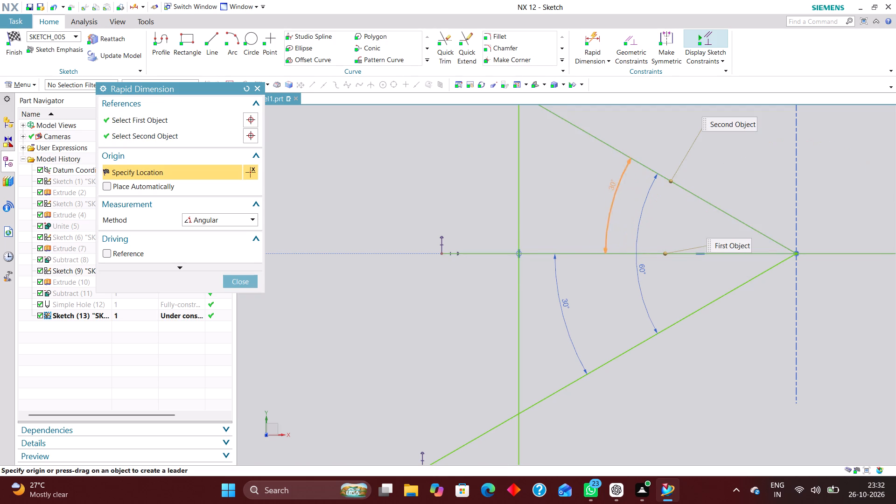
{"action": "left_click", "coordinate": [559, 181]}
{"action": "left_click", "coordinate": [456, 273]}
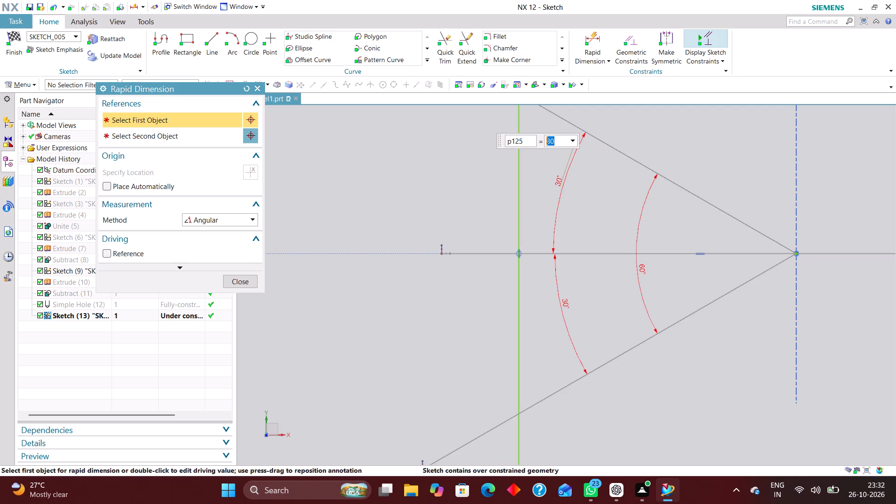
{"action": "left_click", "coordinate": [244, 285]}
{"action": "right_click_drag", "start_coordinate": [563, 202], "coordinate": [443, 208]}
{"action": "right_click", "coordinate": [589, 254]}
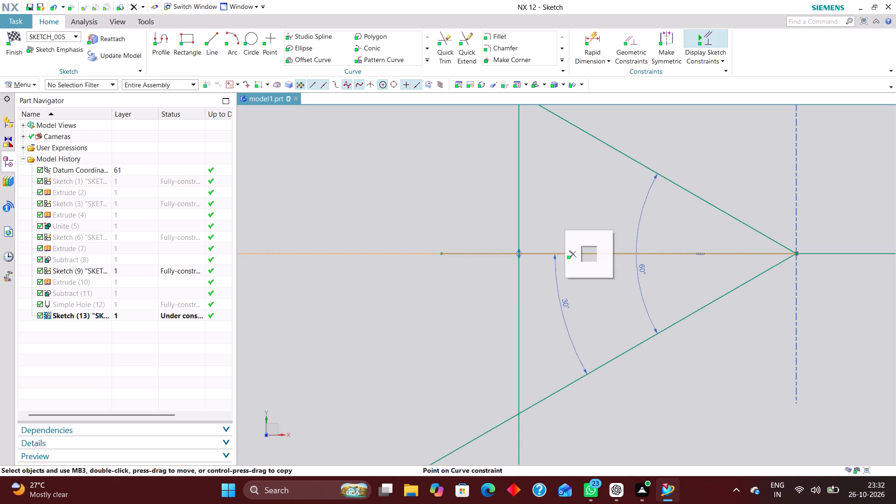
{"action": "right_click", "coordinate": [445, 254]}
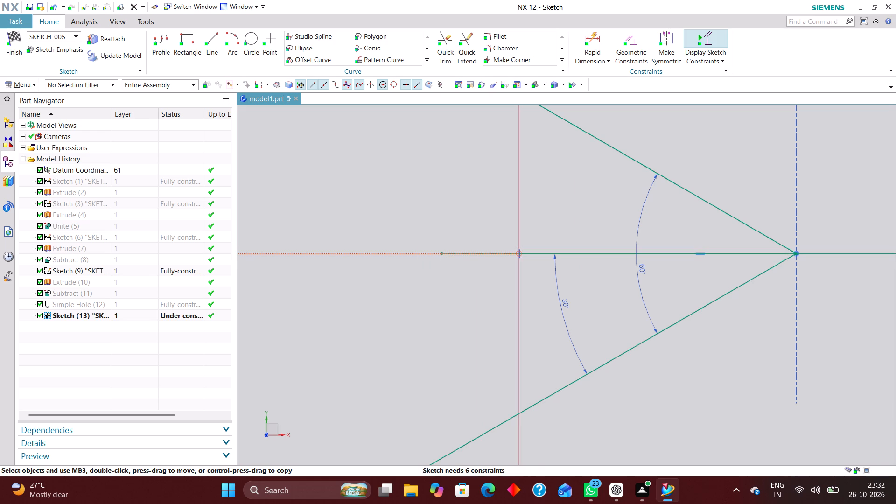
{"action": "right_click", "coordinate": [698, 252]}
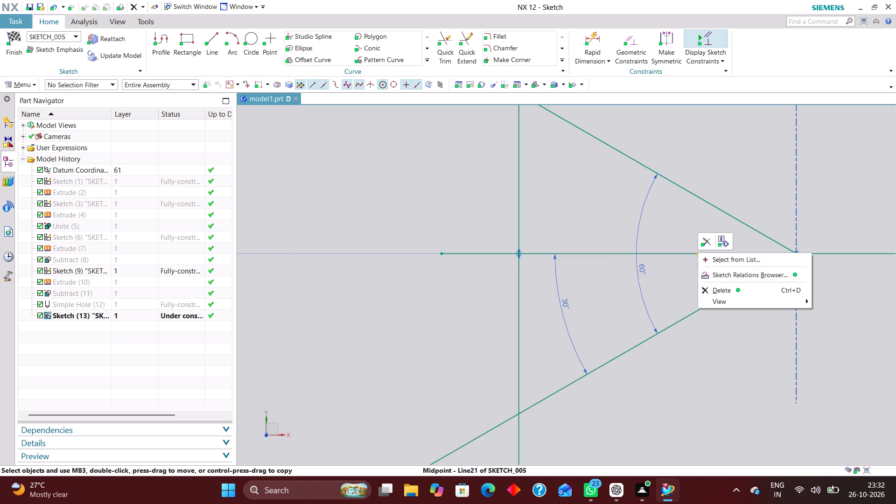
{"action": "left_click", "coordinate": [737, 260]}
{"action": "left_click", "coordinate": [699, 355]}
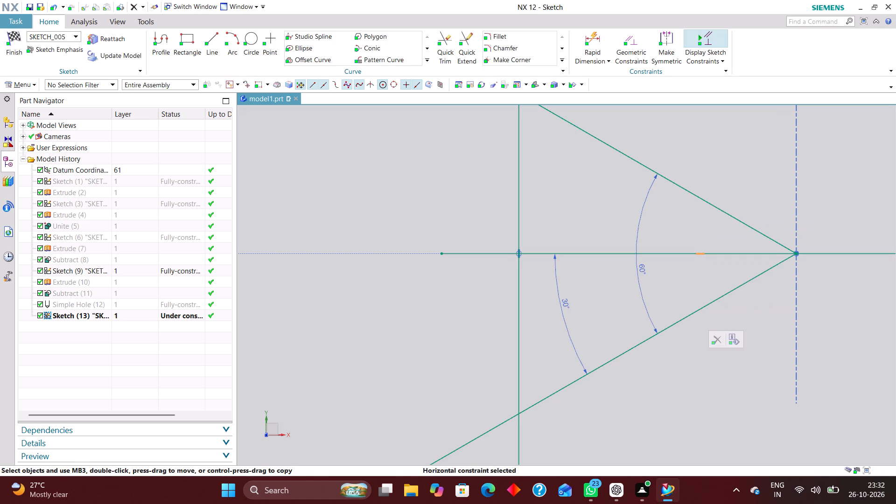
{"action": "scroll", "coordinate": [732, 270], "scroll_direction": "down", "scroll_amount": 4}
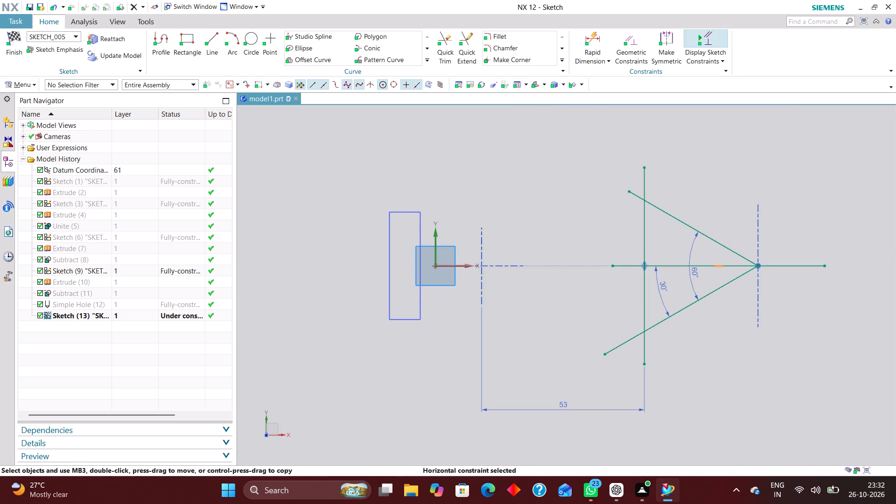
Trim the centreline's overhangs before the vertical cross line and beyond the bar's end line.
{"action": "left_click", "coordinate": [439, 38]}
{"action": "scroll", "coordinate": [619, 271], "scroll_direction": "up", "scroll_amount": 5}
{"action": "left_click", "coordinate": [621, 255]}
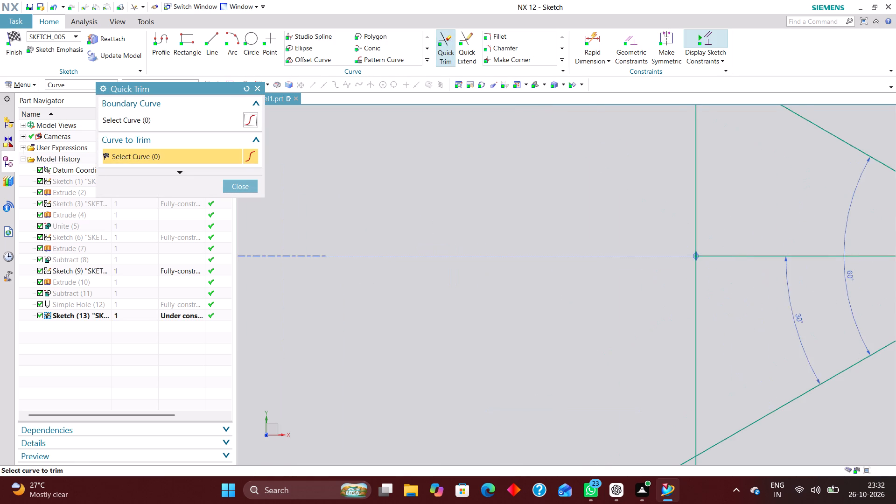
{"action": "scroll", "coordinate": [509, 272], "scroll_direction": "down", "scroll_amount": 6}
{"action": "scroll", "coordinate": [679, 269], "scroll_direction": "up", "scroll_amount": 5}
{"action": "left_click", "coordinate": [686, 273]}
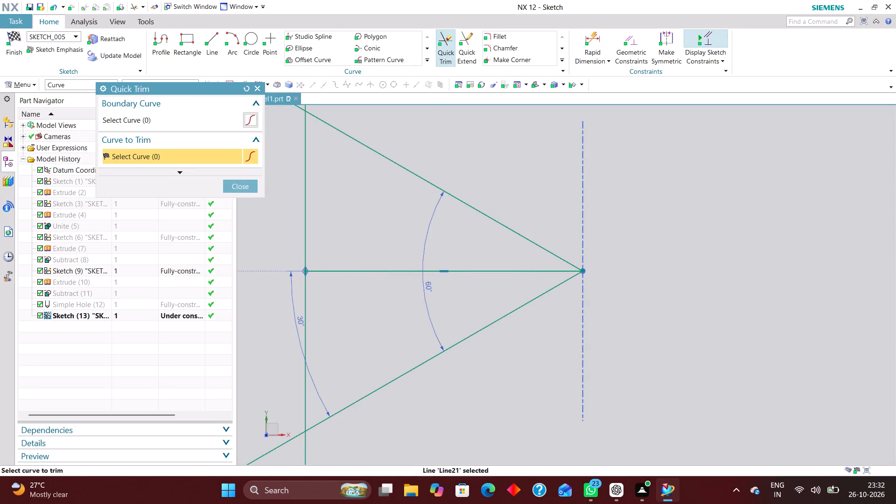
{"action": "scroll", "coordinate": [481, 272], "scroll_direction": "down", "scroll_amount": 3}
{"action": "left_click", "coordinate": [251, 187]}
Delete the point-on-curve constraint that ties the V's horizontal centreline to the X axis line.
{"action": "right_click", "coordinate": [437, 272]}
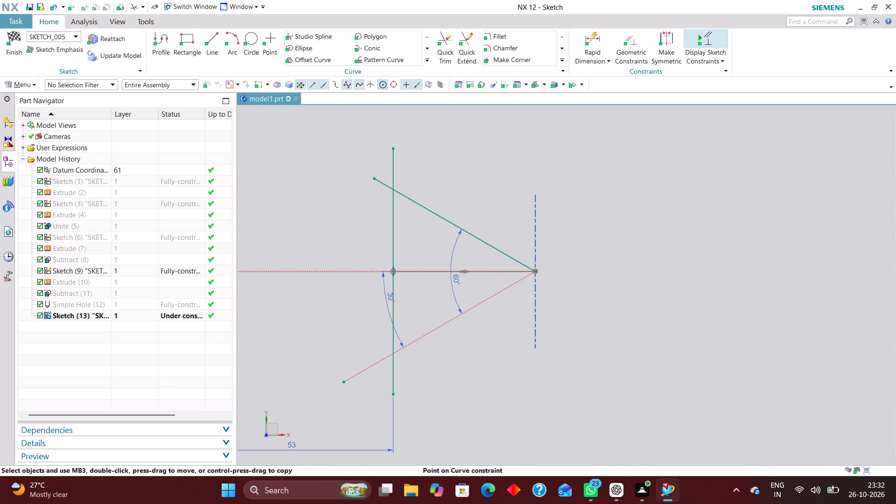
{"action": "right_click", "coordinate": [465, 272]}
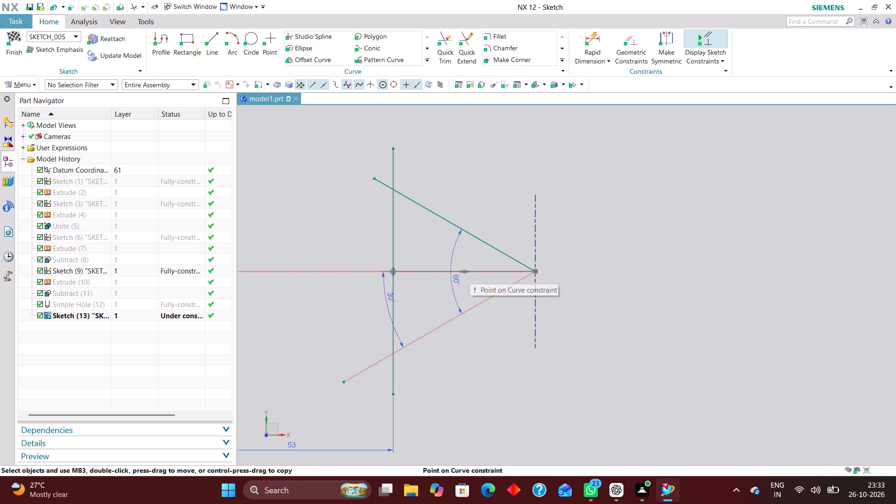
{"action": "scroll", "coordinate": [477, 270], "scroll_direction": "up", "scroll_amount": 2}
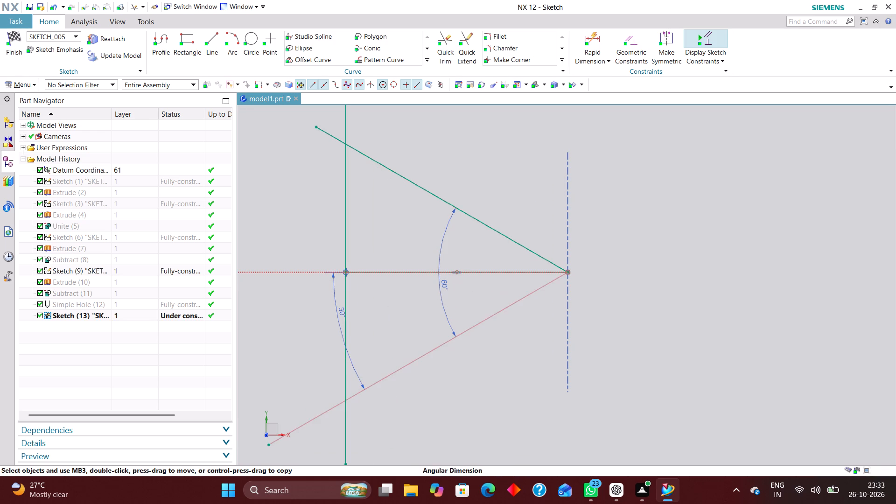
{"action": "scroll", "coordinate": [549, 279], "scroll_direction": "down", "scroll_amount": 3}
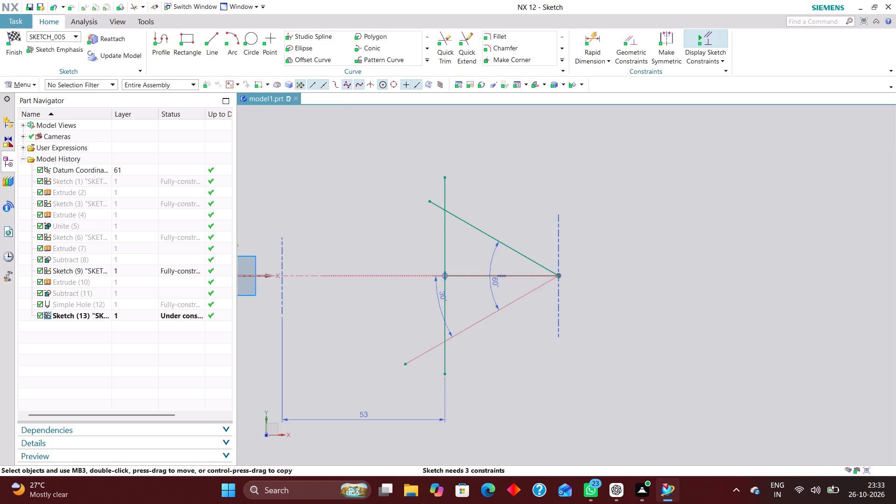
{"action": "right_click_drag", "start_coordinate": [393, 277], "coordinate": [375, 275]}
{"action": "right_click_drag", "start_coordinate": [403, 275], "coordinate": [378, 275]}
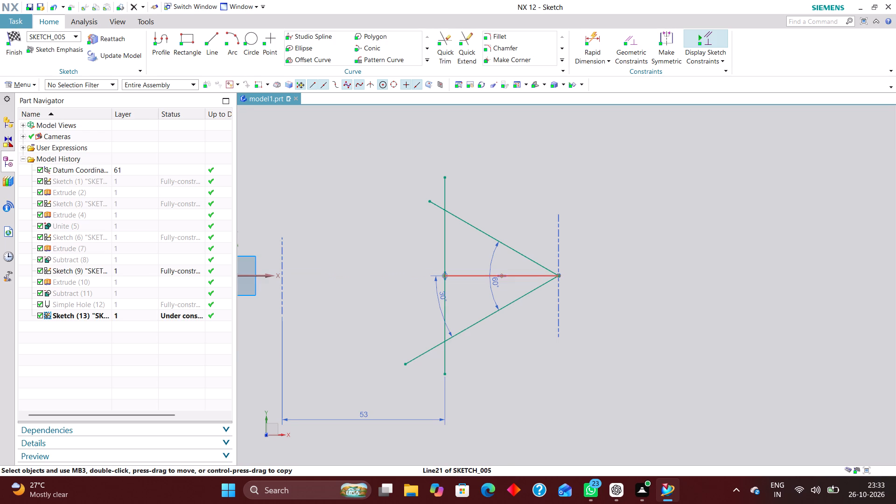
Convert the V's horizontal centreline to a reference line.
{"action": "right_click_drag", "start_coordinate": [469, 278], "coordinate": [512, 330]}
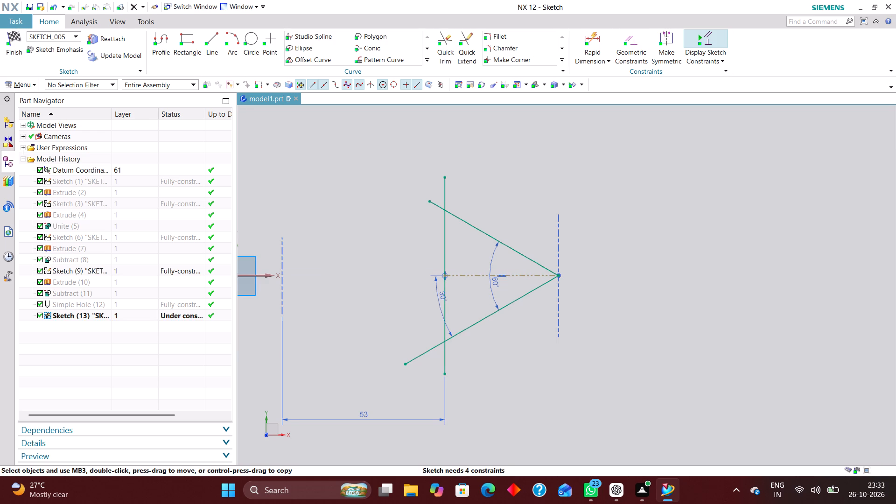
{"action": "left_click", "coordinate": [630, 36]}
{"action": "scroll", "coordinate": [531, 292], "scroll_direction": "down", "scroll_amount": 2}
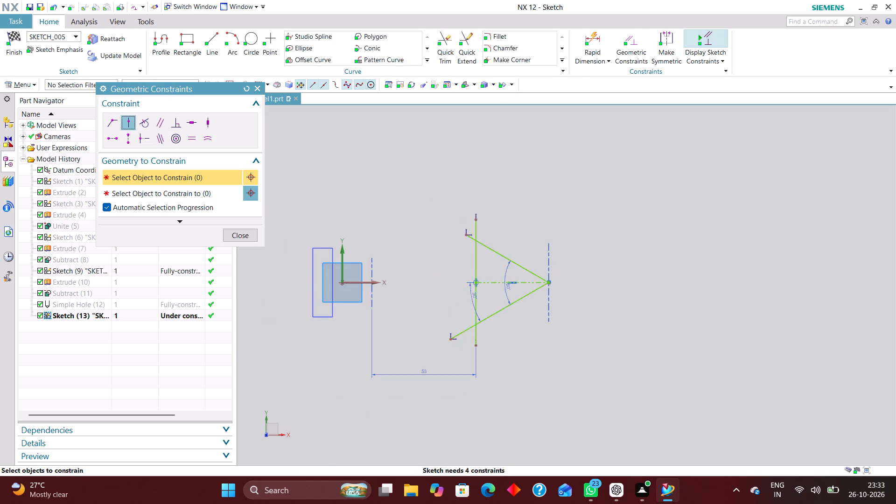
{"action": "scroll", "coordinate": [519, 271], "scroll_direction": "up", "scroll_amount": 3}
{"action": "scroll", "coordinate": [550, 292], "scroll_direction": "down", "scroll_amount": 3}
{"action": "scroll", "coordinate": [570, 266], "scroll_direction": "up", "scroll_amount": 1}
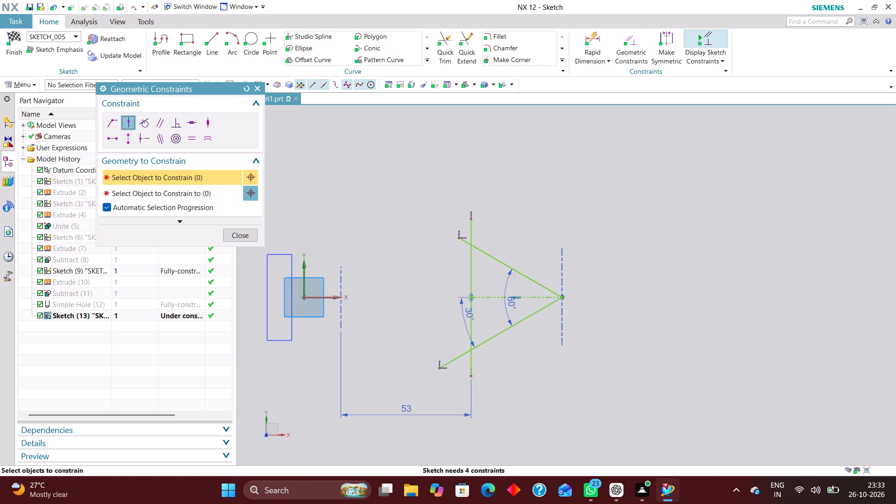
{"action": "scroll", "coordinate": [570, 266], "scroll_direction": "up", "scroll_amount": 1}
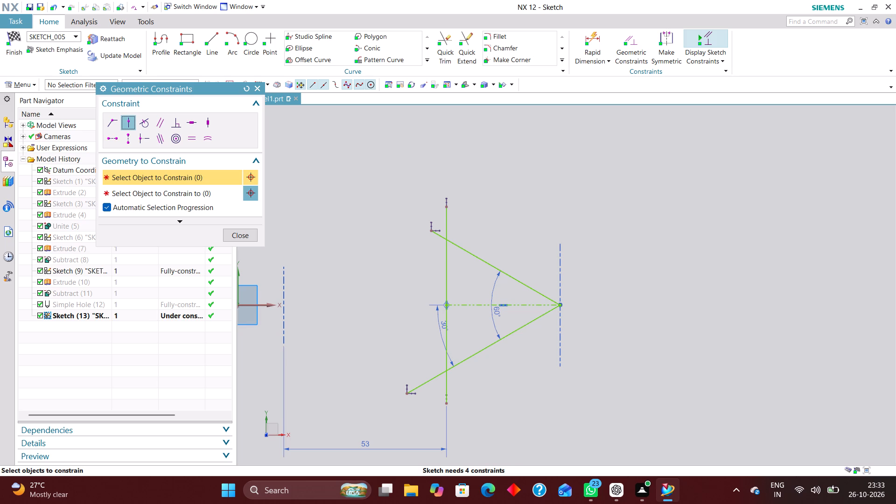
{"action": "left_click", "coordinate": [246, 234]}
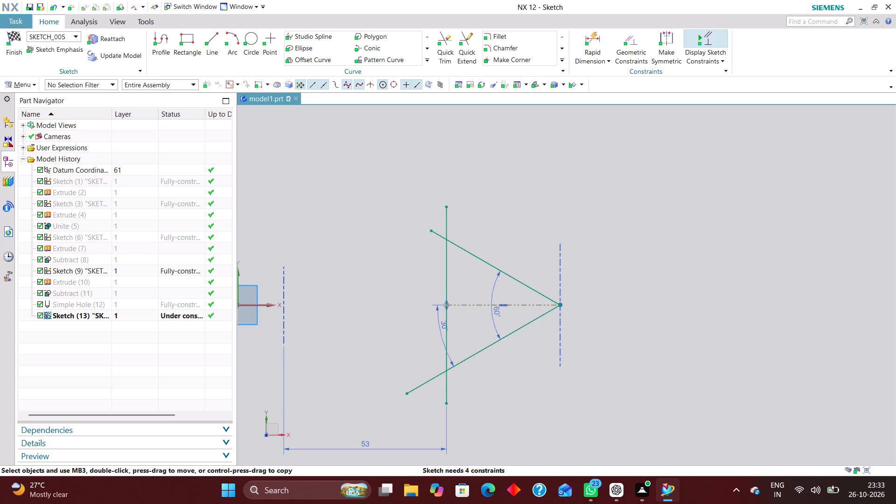
Reposition the 30° dimension inside the V, between the cross line and the apex.
{"action": "left_click_drag", "start_coordinate": [438, 329], "coordinate": [462, 328]}
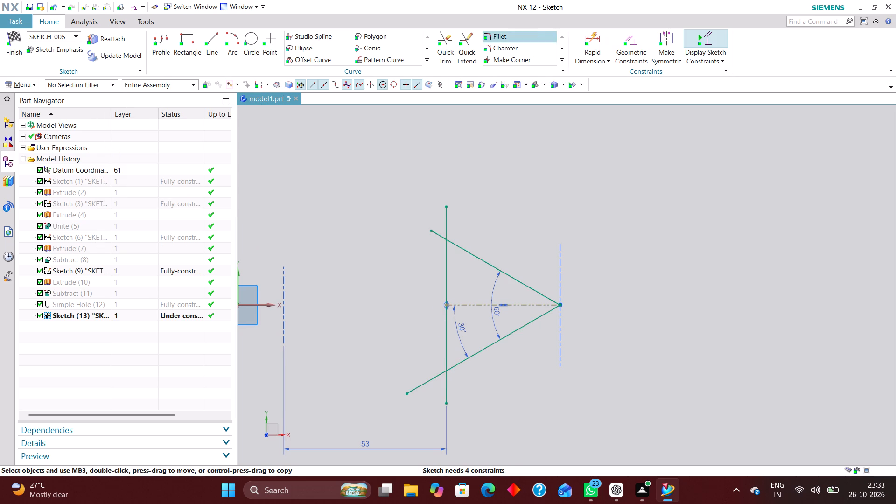
Trim the overhanging ends of both V lines and the vertical cross line to leave a closed triangle.
{"action": "left_click", "coordinate": [447, 40]}
{"action": "left_click", "coordinate": [436, 234]}
{"action": "left_click", "coordinate": [444, 214]}
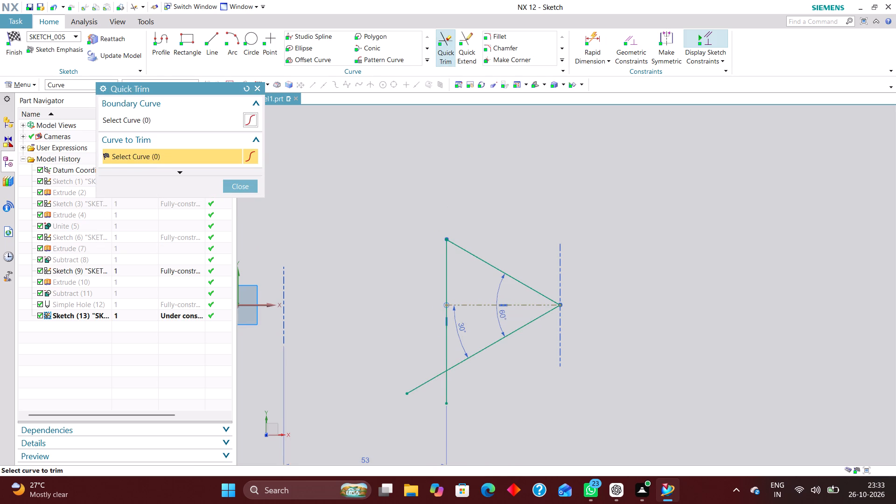
{"action": "left_click", "coordinate": [421, 384]}
{"action": "left_click", "coordinate": [445, 388]}
{"action": "scroll", "coordinate": [517, 378], "scroll_direction": "down", "scroll_amount": 2}
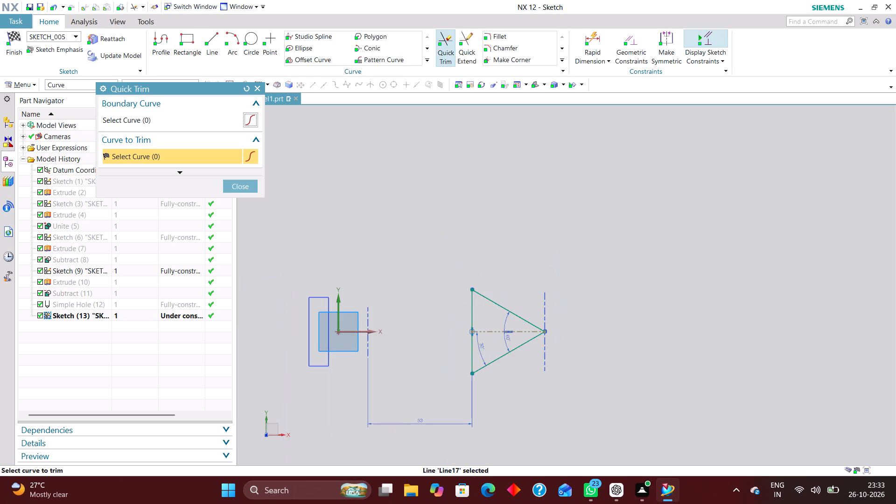
{"action": "left_click", "coordinate": [242, 186]}
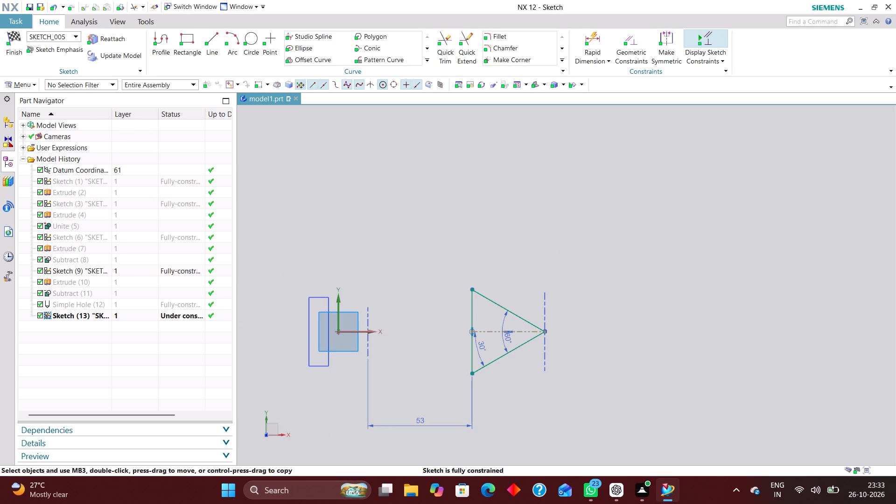
Show the solid body again from its Simple Hole feature.
{"action": "right_click", "coordinate": [131, 301]}
{"action": "left_click", "coordinate": [154, 306]}
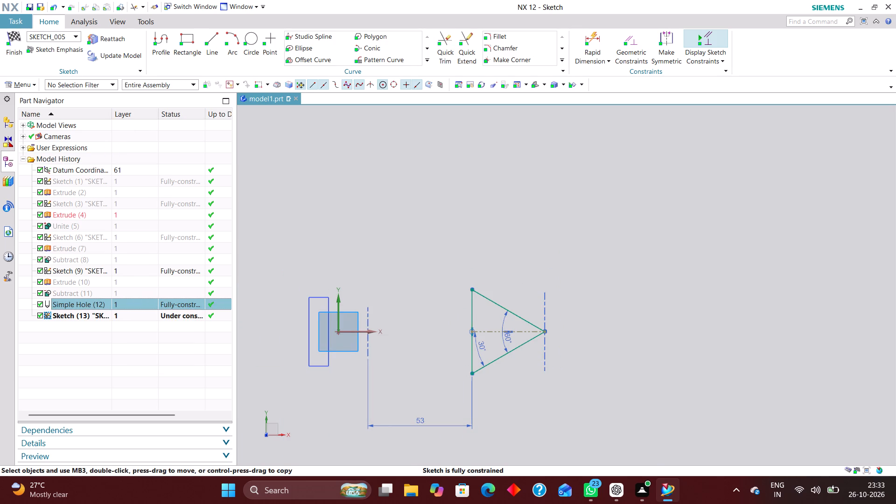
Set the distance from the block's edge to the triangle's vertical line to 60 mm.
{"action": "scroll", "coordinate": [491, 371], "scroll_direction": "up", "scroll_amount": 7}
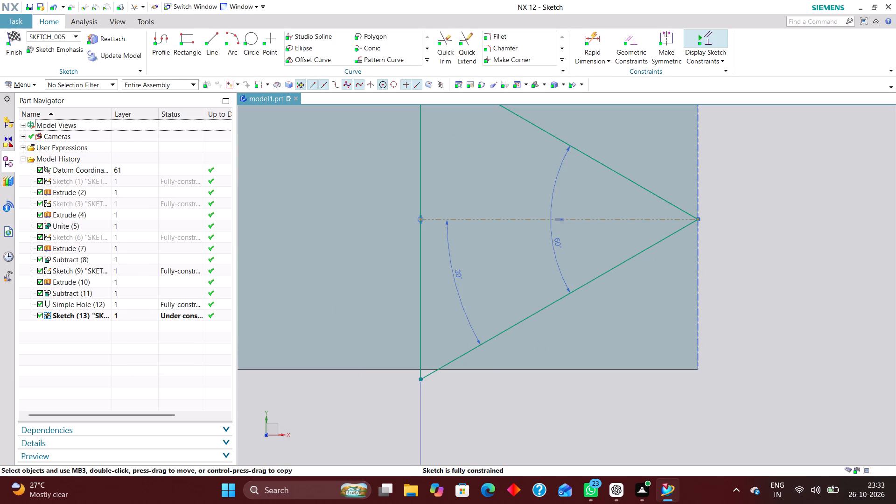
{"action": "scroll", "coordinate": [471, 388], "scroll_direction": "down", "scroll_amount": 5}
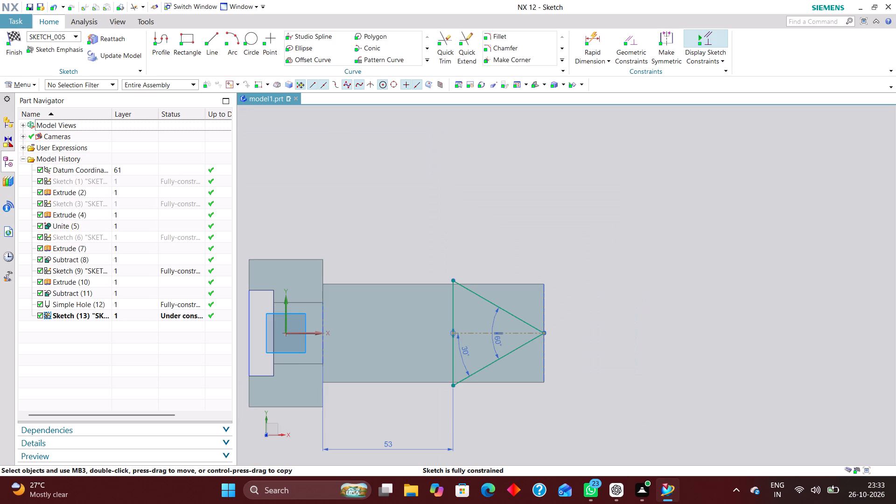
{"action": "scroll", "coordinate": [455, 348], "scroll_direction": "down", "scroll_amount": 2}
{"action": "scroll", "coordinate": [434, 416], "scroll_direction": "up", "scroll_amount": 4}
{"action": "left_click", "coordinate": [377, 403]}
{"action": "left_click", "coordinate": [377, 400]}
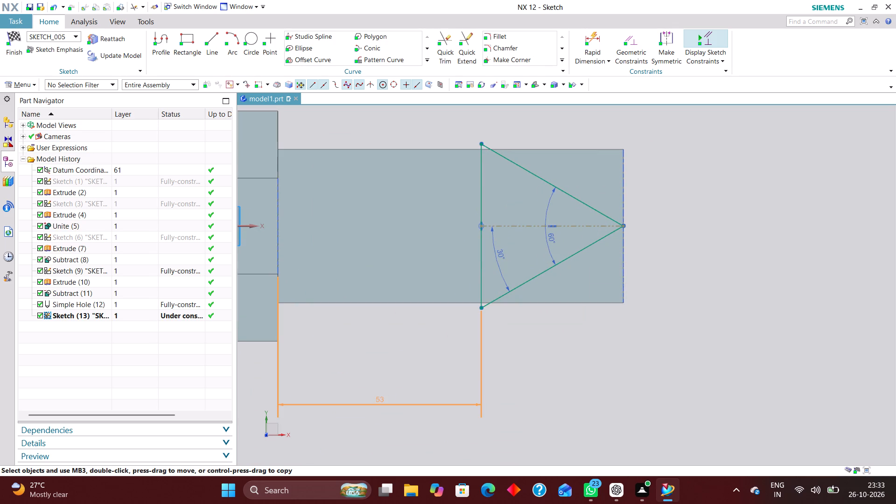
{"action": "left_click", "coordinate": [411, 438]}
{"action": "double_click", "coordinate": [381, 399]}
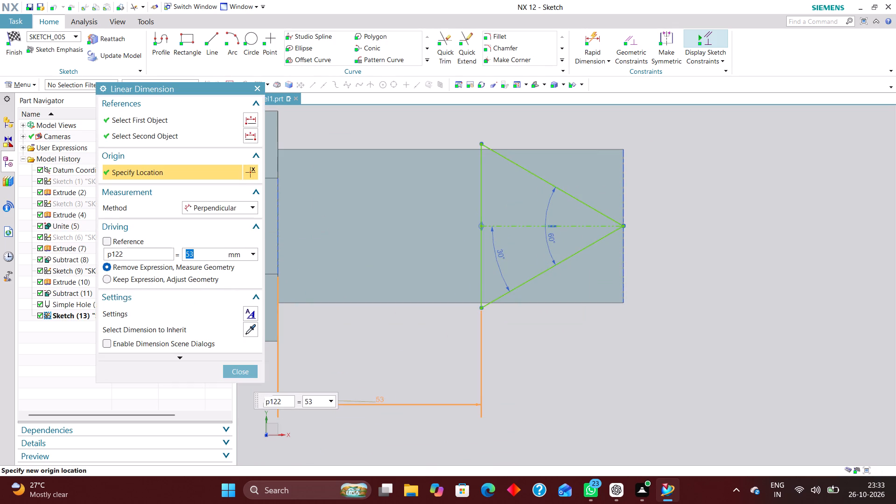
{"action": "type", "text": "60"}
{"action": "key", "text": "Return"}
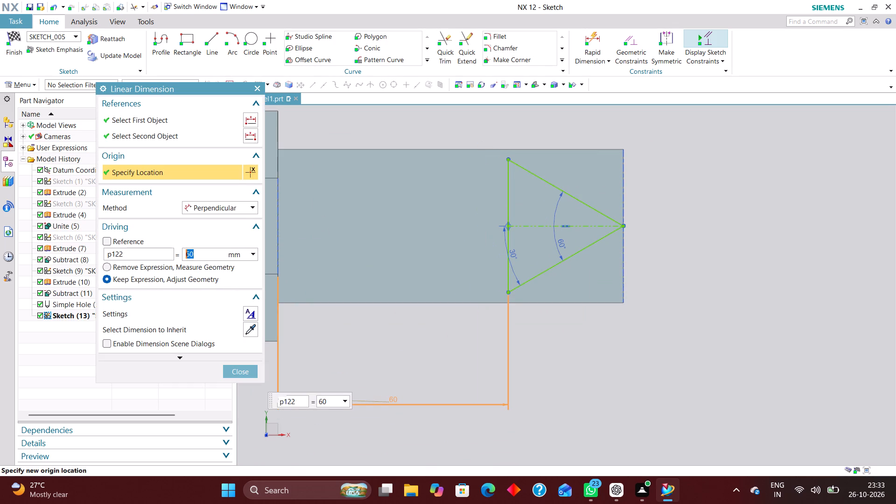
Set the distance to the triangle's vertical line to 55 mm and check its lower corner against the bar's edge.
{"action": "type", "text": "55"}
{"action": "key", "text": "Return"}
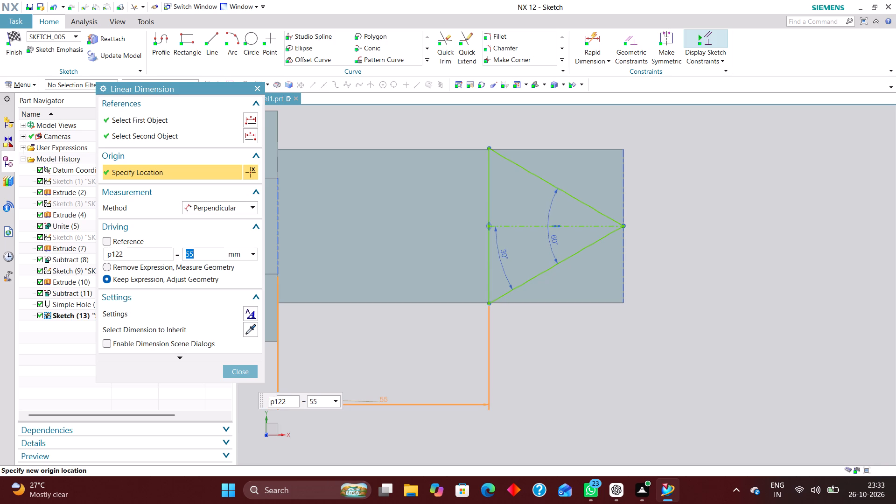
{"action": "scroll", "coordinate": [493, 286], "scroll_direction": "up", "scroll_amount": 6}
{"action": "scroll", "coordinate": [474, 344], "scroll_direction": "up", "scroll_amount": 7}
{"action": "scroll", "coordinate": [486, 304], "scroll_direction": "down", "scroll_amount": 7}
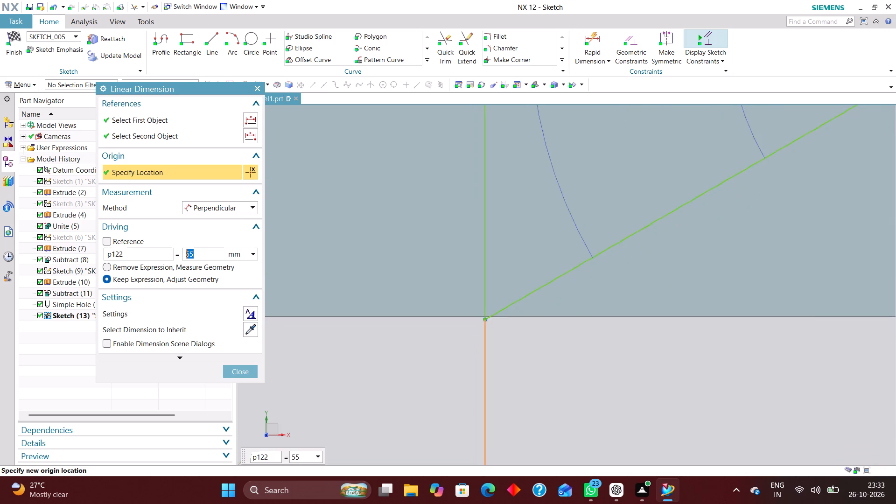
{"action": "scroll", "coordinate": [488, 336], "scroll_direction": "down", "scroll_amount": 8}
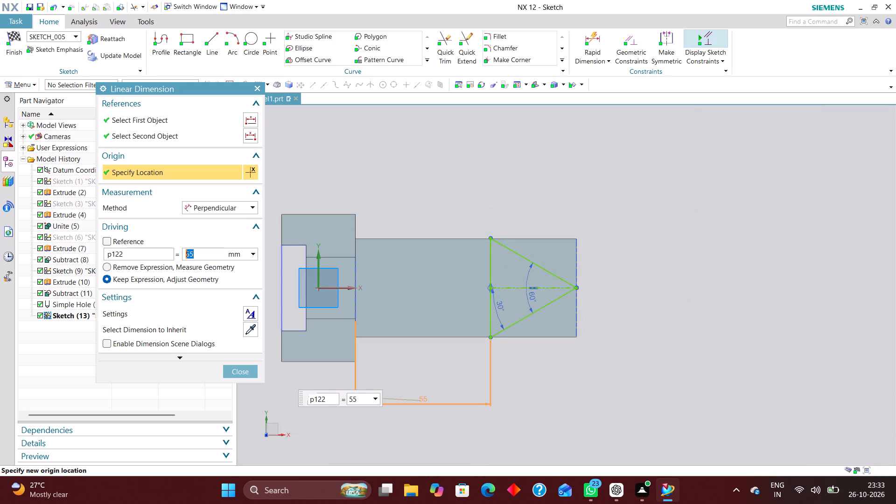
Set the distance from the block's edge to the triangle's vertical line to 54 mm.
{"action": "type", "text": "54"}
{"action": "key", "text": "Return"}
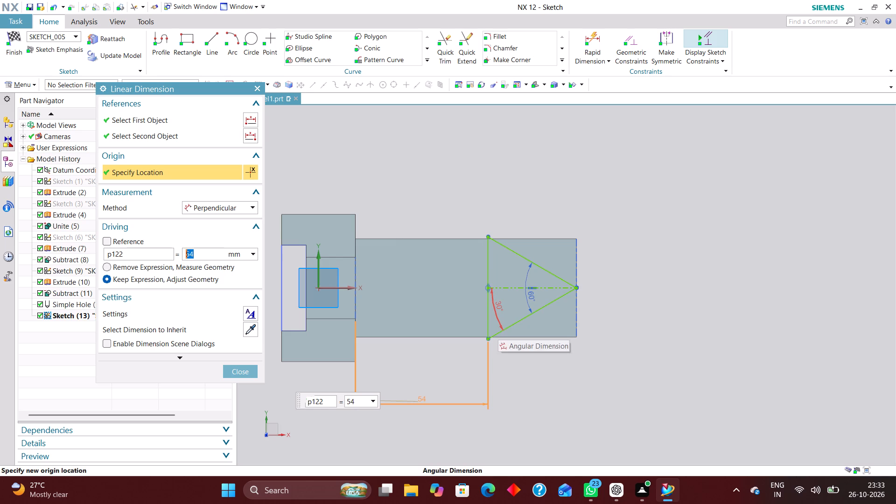
Set the distance to the triangle's vertical line to 56 mm and check its lower corner against the bar's edge.
{"action": "key", "text": "5"}
{"action": "key", "text": "6"}
{"action": "key", "text": "Return"}
{"action": "scroll", "coordinate": [505, 342], "scroll_direction": "up", "scroll_amount": 6}
{"action": "scroll", "coordinate": [464, 308], "scroll_direction": "up", "scroll_amount": 3}
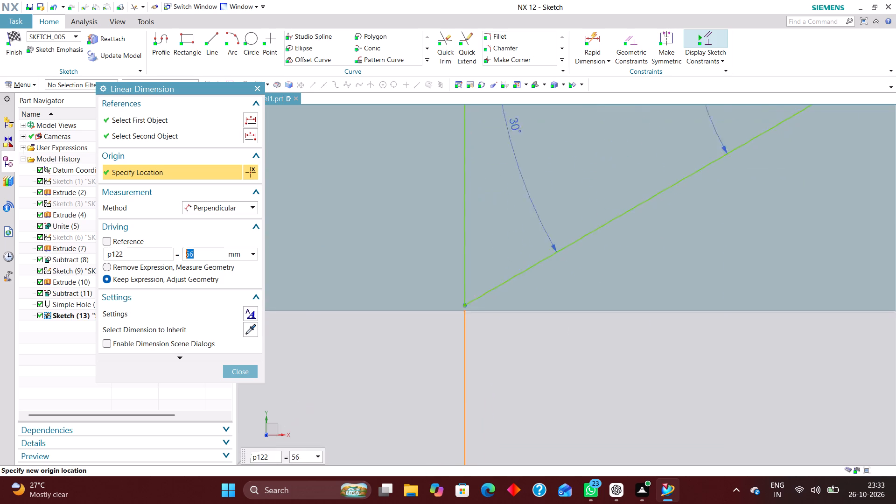
Set the distance from the block's edge to the triangle's vertical line to 55.5 mm, check the lower corner, and finish the sketch.
{"action": "scroll", "coordinate": [465, 306], "scroll_direction": "up", "scroll_amount": 4}
{"action": "scroll", "coordinate": [486, 319], "scroll_direction": "down", "scroll_amount": 12}
{"action": "type", "text": "55.5"}
{"action": "key", "text": "Return"}
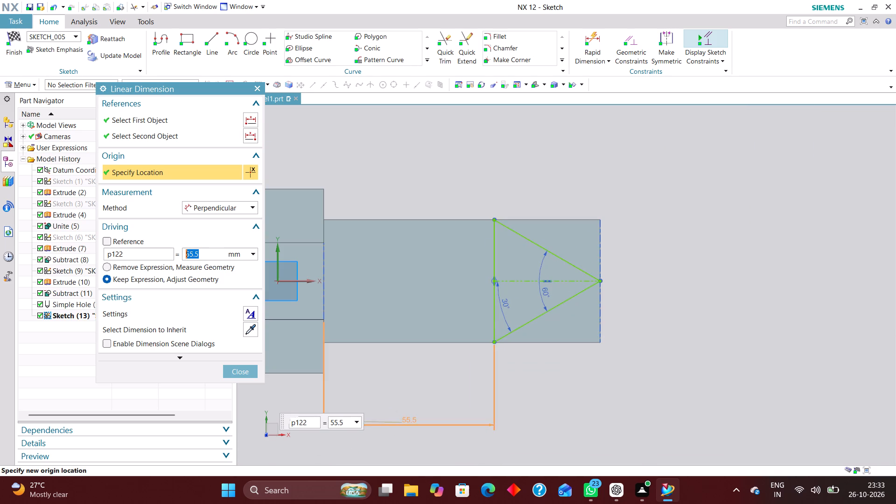
{"action": "scroll", "coordinate": [493, 338], "scroll_direction": "up", "scroll_amount": 17}
{"action": "scroll", "coordinate": [465, 336], "scroll_direction": "up", "scroll_amount": 6}
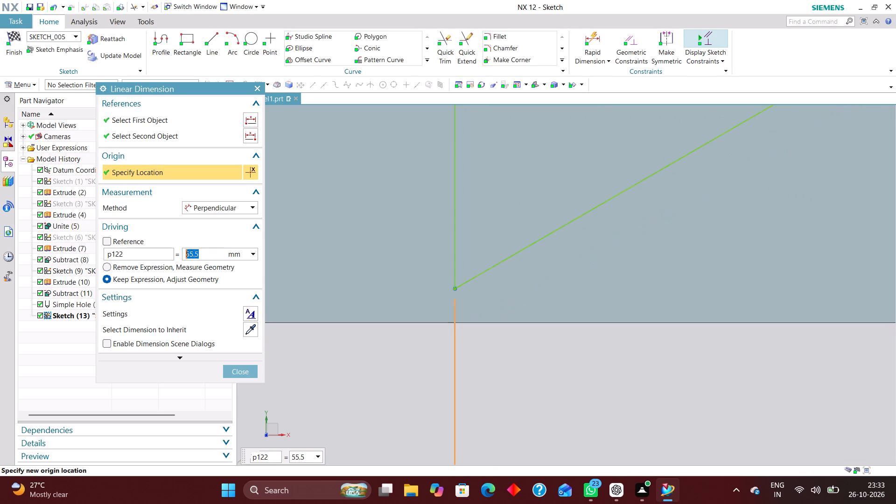
{"action": "scroll", "coordinate": [492, 315], "scroll_direction": "down", "scroll_amount": 20}
{"action": "scroll", "coordinate": [492, 315], "scroll_direction": "down", "scroll_amount": 3}
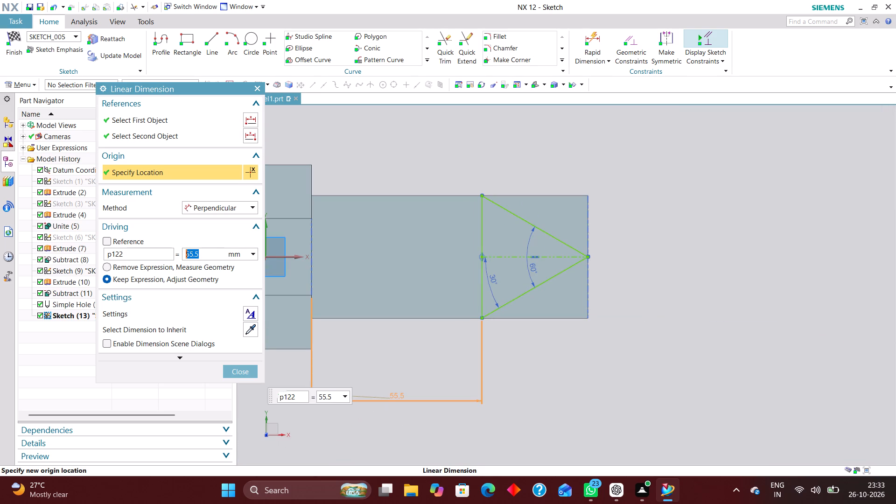
{"action": "left_click", "coordinate": [245, 371]}
{"action": "scroll", "coordinate": [519, 353], "scroll_direction": "down", "scroll_amount": 2}
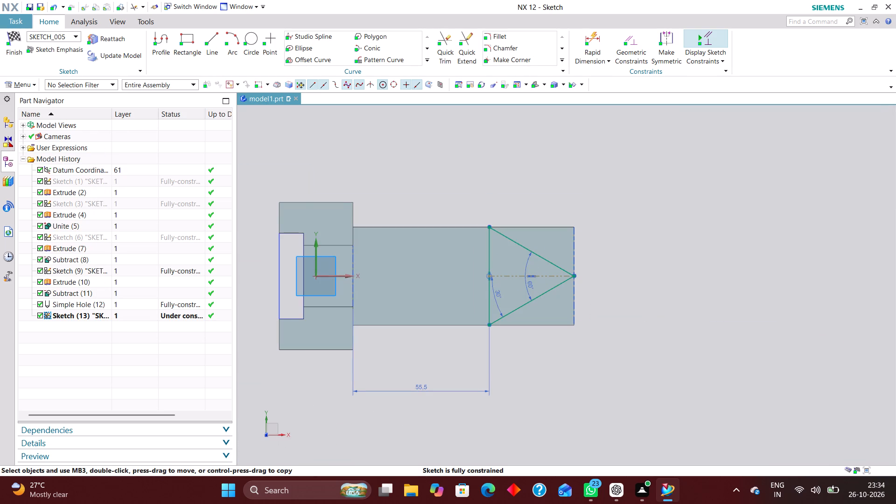
{"action": "left_click", "coordinate": [12, 34]}
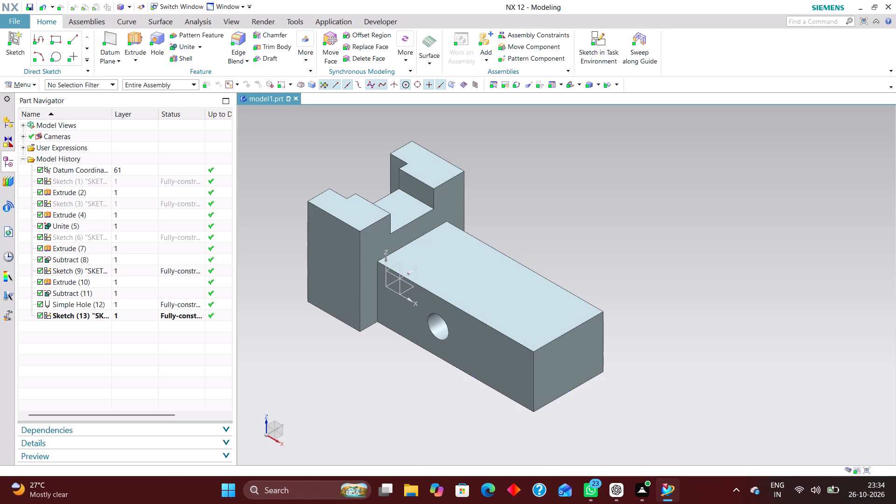
Extrude the triangular sketch from -19 mm to 62 mm through the bar's end as a separate body, with Boolean set to None.
{"action": "left_click", "coordinate": [129, 38]}
{"action": "left_click", "coordinate": [66, 315]}
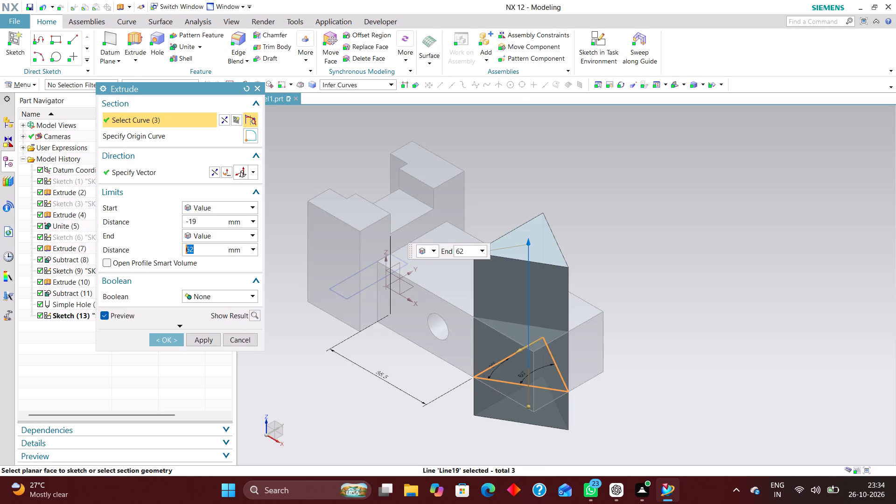
{"action": "left_click", "coordinate": [170, 339]}
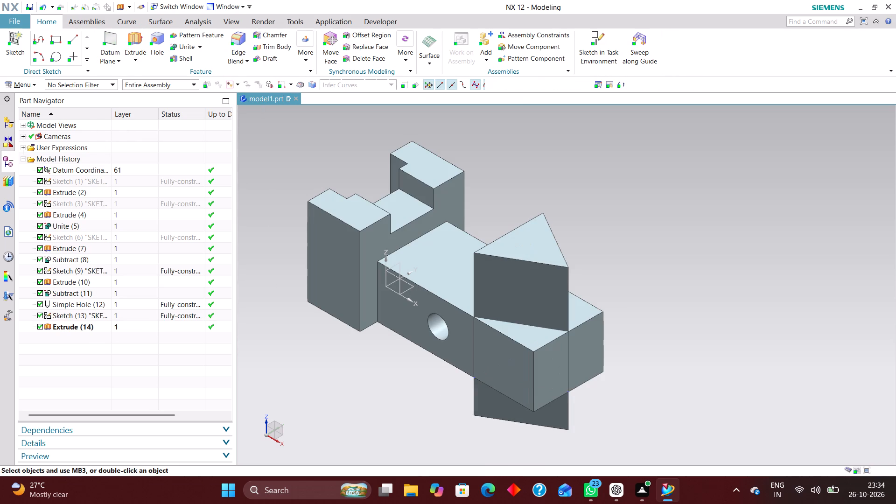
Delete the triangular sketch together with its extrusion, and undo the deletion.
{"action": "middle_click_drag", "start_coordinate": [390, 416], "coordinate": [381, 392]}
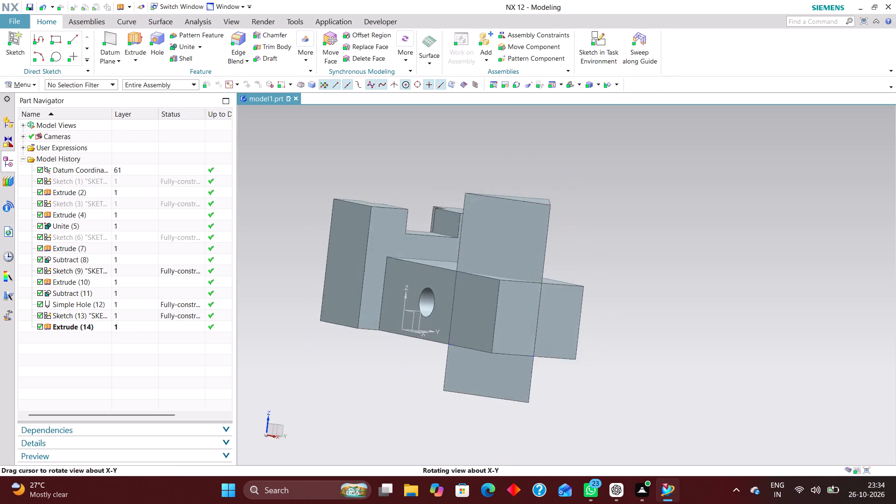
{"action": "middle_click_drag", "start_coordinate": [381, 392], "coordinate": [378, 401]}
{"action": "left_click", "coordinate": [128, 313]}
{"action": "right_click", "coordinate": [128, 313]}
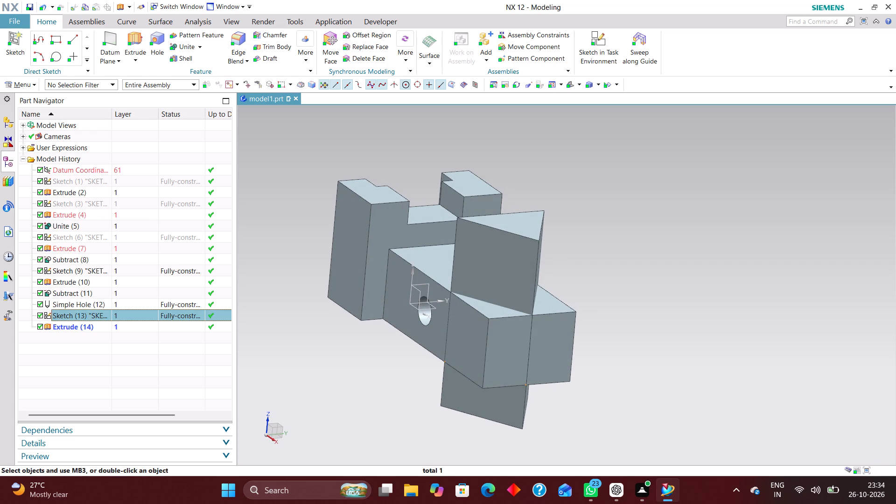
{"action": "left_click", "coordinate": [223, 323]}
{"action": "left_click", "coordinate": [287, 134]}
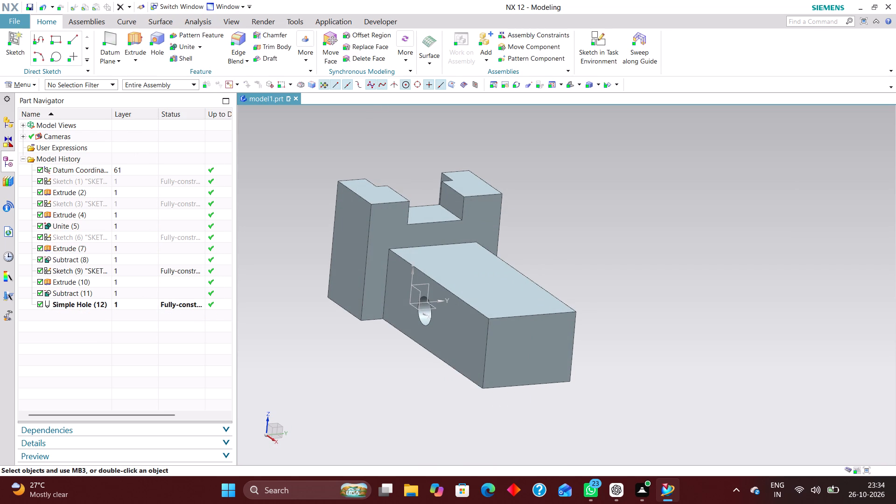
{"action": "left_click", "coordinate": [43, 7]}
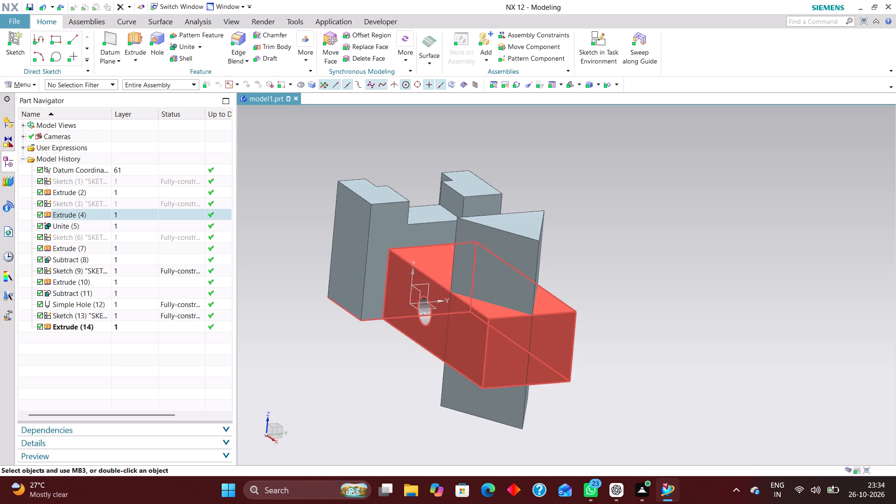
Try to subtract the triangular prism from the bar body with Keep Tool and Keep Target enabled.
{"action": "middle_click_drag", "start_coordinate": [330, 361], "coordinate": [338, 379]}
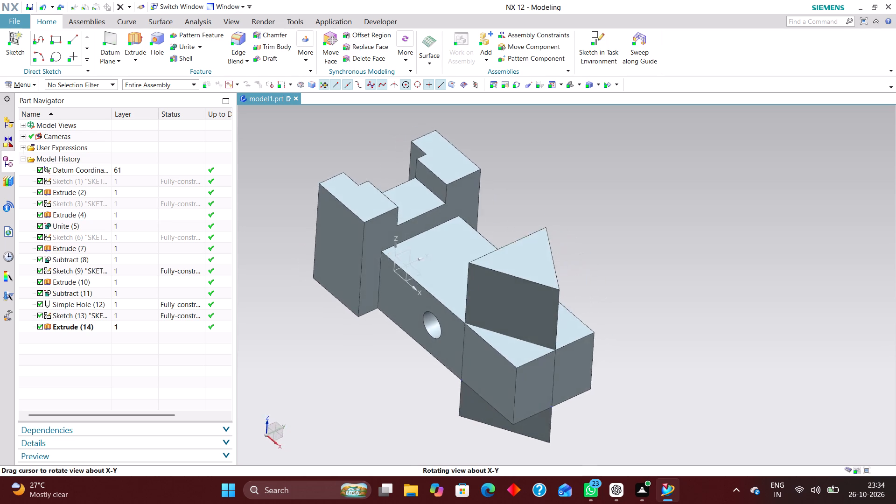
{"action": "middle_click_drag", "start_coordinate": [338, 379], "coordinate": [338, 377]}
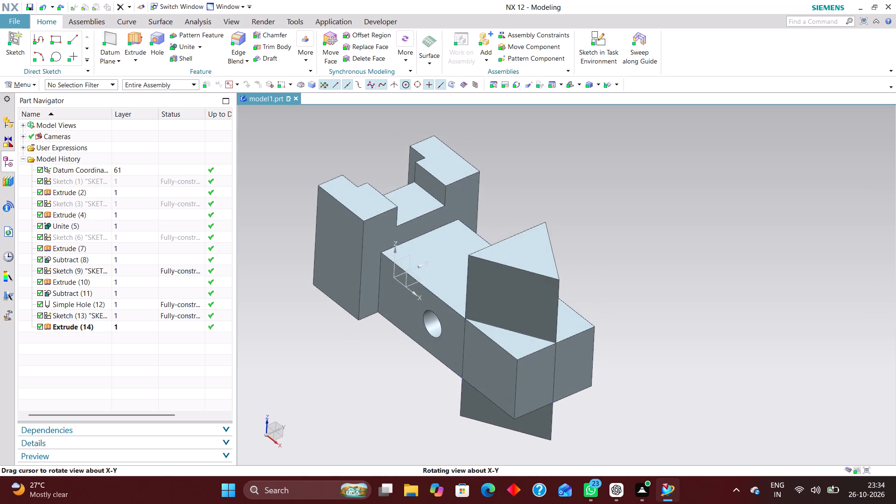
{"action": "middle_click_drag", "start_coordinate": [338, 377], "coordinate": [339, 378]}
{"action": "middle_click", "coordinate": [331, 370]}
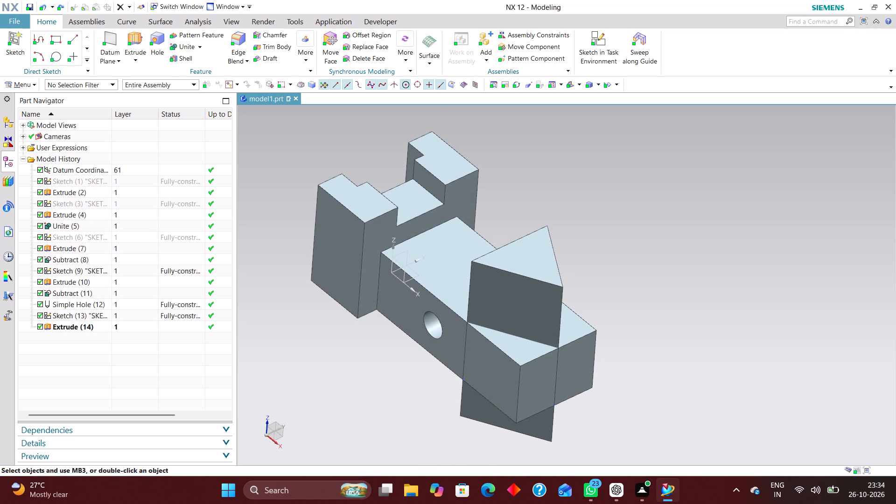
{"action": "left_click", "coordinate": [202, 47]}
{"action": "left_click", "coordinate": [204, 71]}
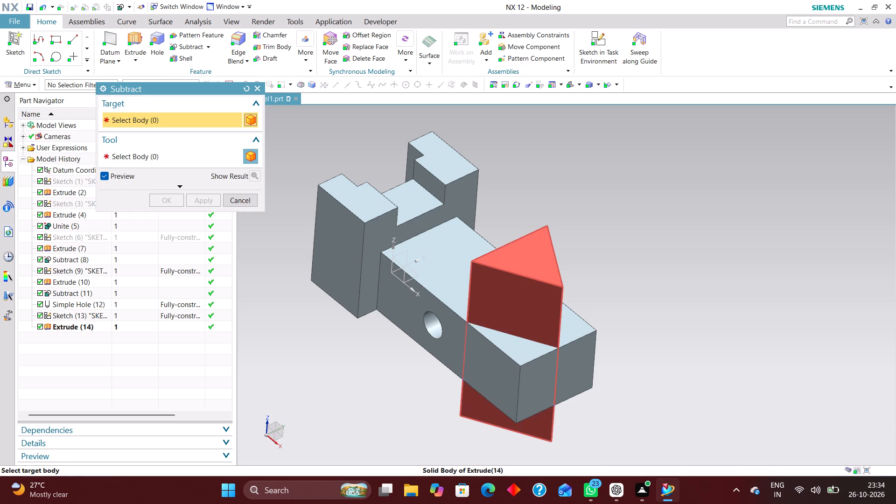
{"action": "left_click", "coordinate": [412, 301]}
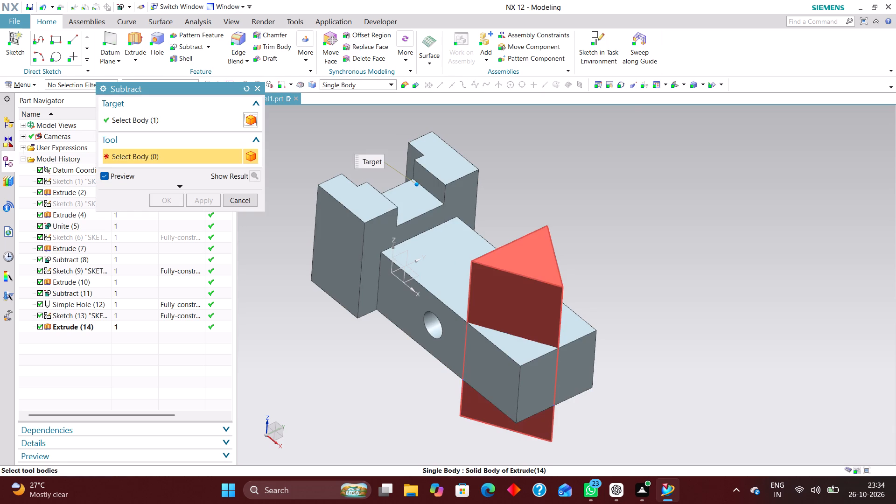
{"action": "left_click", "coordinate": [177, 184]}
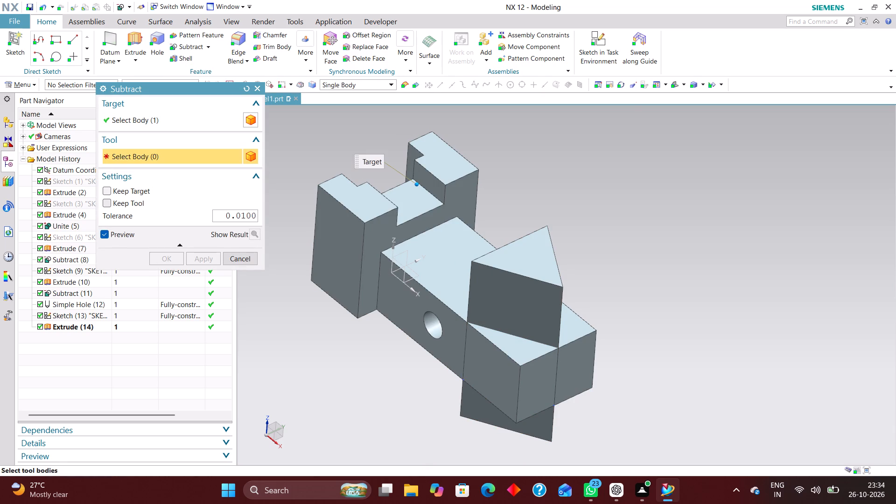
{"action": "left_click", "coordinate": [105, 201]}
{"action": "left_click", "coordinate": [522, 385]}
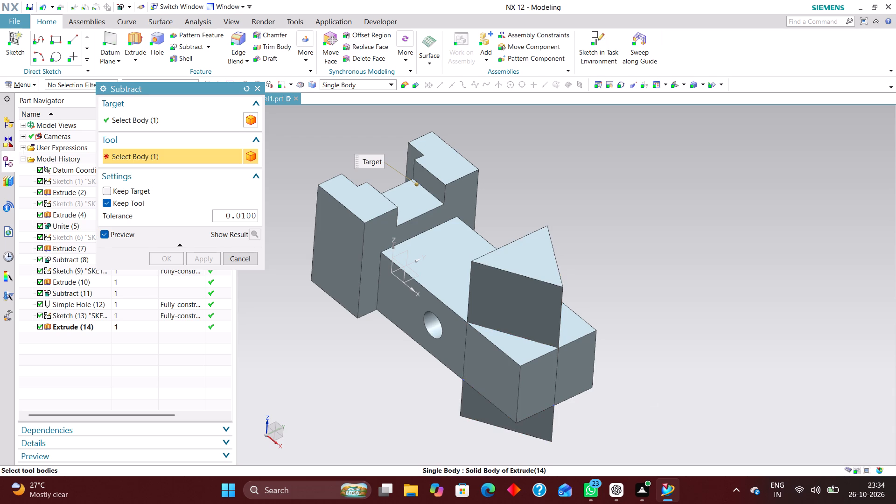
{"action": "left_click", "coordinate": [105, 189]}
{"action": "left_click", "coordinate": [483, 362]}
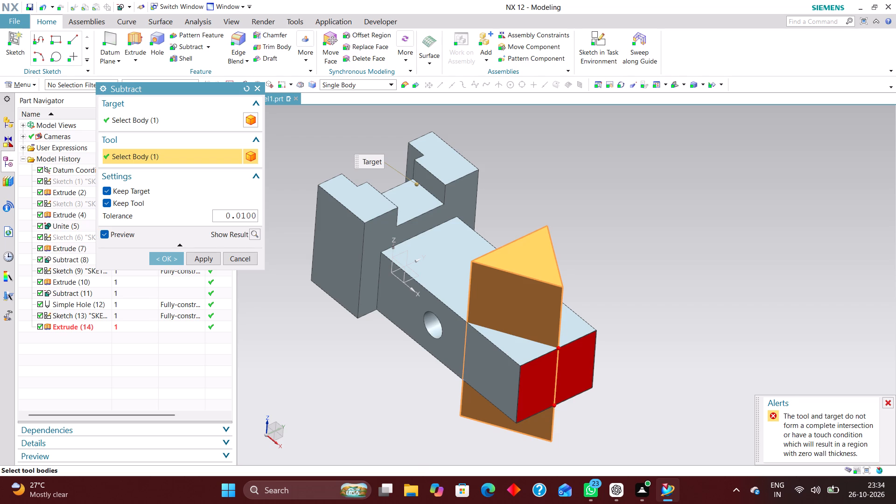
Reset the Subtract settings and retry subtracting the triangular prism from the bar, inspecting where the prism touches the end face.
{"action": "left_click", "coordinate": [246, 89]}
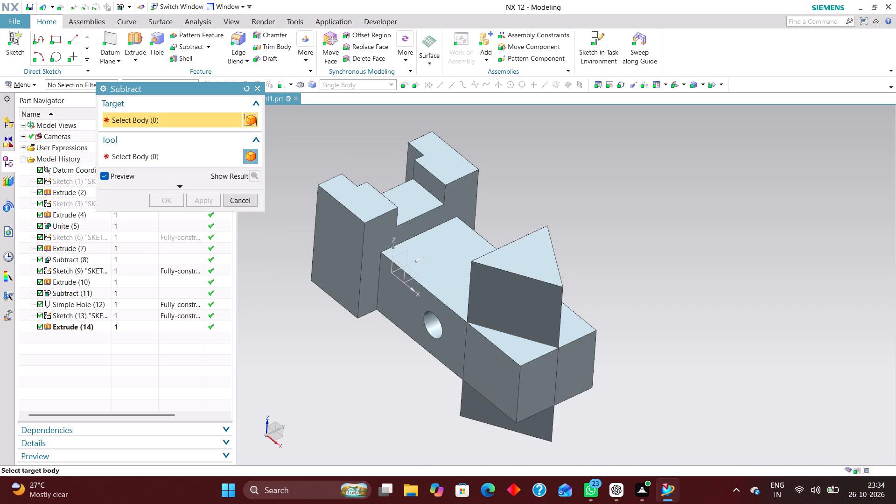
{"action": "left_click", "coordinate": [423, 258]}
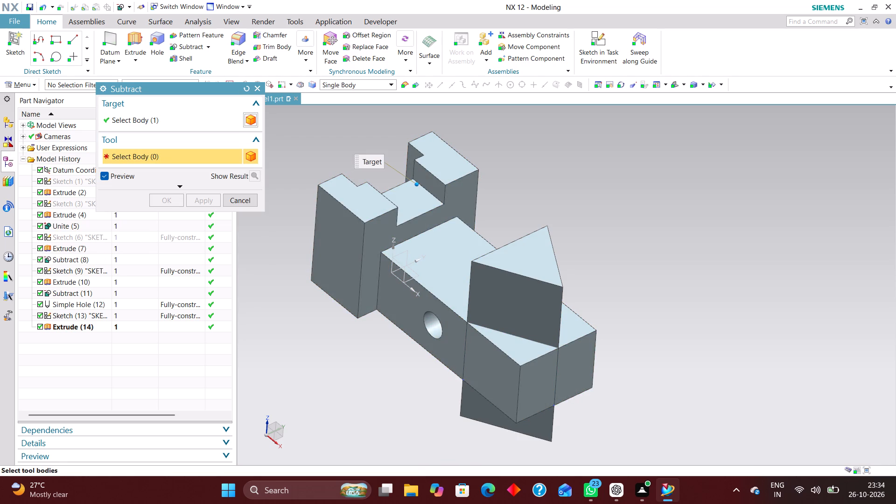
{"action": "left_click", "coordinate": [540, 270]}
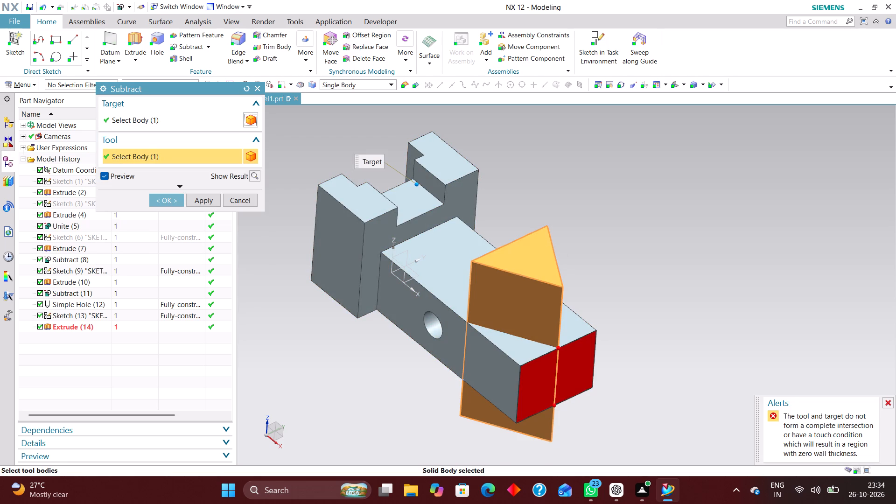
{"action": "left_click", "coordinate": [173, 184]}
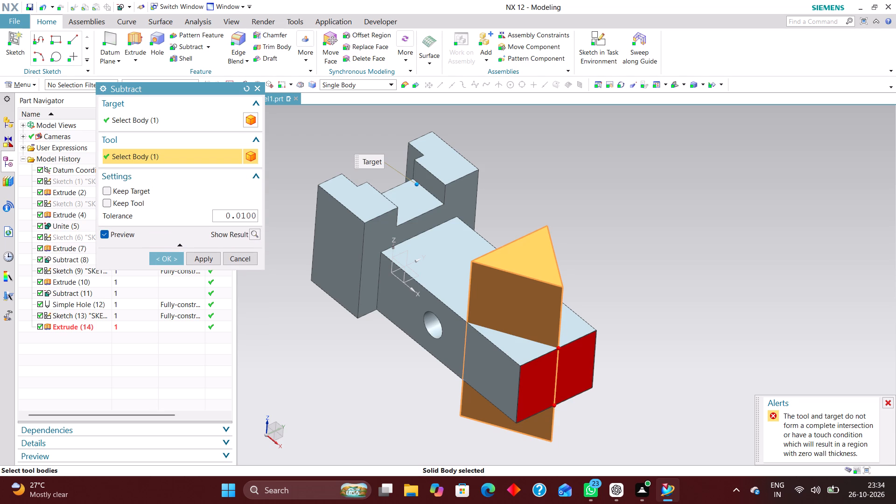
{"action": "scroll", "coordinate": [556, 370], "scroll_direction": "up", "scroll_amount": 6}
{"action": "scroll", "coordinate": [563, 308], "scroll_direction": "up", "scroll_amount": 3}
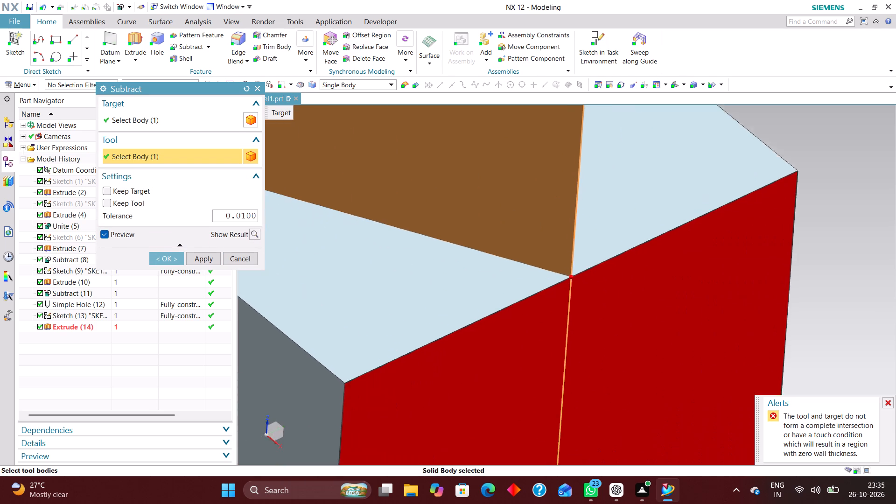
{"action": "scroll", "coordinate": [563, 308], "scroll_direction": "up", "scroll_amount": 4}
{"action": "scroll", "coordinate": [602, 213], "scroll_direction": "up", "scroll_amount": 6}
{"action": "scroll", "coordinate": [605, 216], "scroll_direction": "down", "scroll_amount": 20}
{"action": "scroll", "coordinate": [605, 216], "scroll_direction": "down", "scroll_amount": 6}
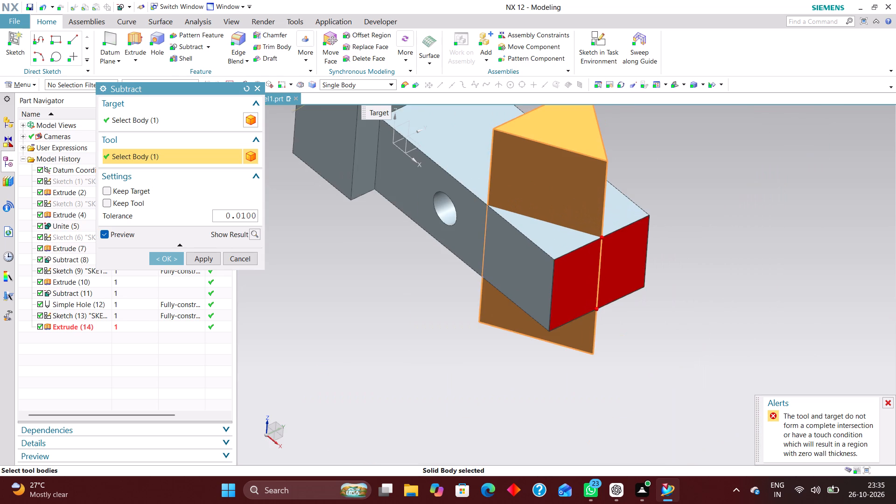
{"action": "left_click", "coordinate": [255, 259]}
Examine from several angles how the triangular prism meets the bar's end face and sides.
{"action": "middle_click_drag", "start_coordinate": [481, 317], "coordinate": [511, 294]}
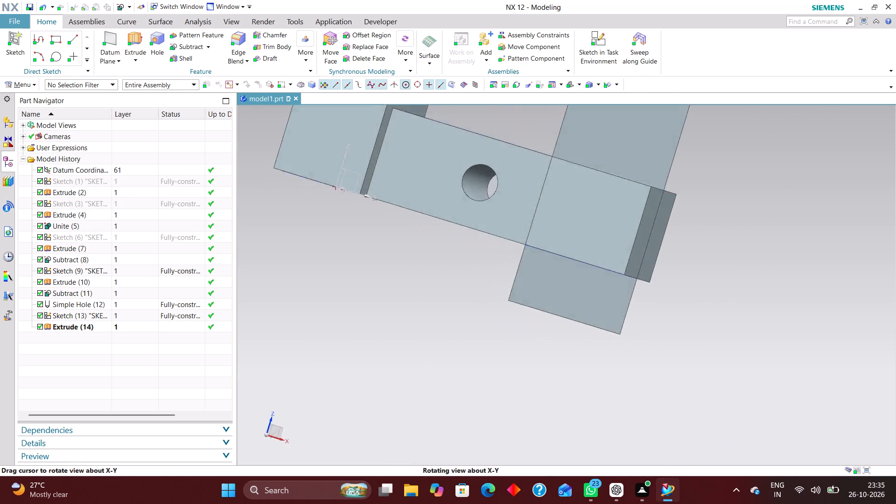
{"action": "middle_click_drag", "start_coordinate": [511, 294], "coordinate": [488, 351]}
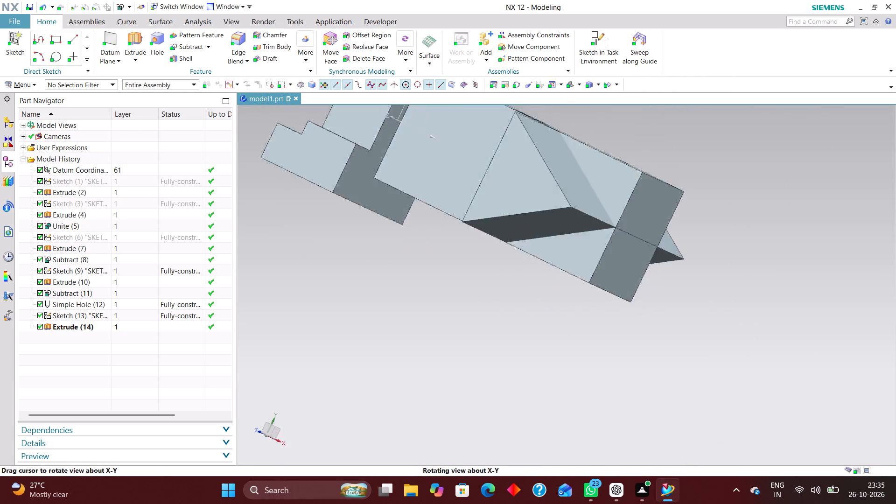
{"action": "middle_click_drag", "start_coordinate": [488, 351], "coordinate": [510, 363]}
{"action": "middle_click_drag", "start_coordinate": [513, 353], "coordinate": [519, 341]}
{"action": "scroll", "coordinate": [523, 339], "scroll_direction": "up", "scroll_amount": 1}
{"action": "middle_click_drag", "start_coordinate": [574, 378], "coordinate": [588, 371]}
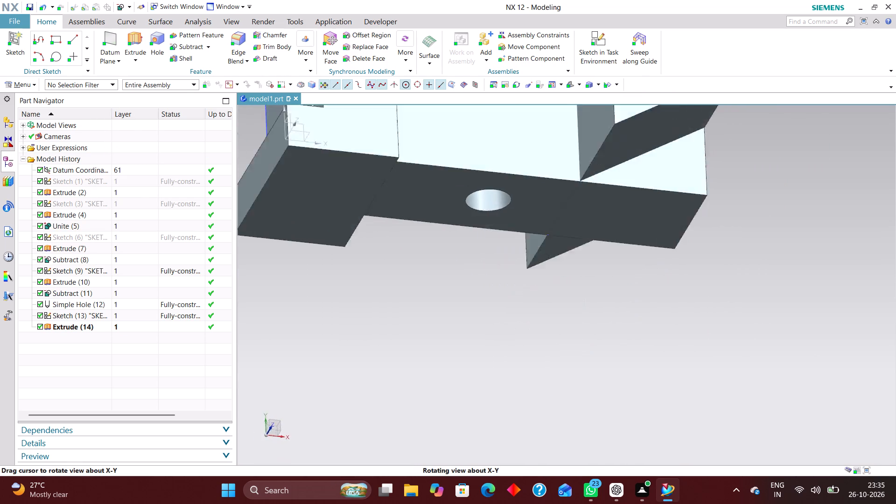
{"action": "middle_click_drag", "start_coordinate": [588, 371], "coordinate": [581, 364]}
{"action": "middle_click_drag", "start_coordinate": [568, 350], "coordinate": [550, 319]}
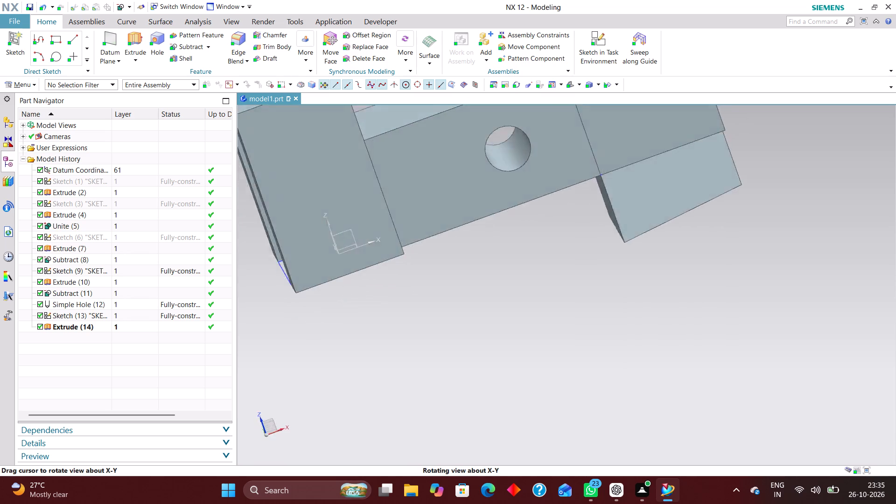
{"action": "middle_click_drag", "start_coordinate": [550, 319], "coordinate": [531, 362]}
{"action": "scroll", "coordinate": [533, 362], "scroll_direction": "up", "scroll_amount": 1}
Reopen the triangular sketch with rollback, check how its corners meet the bar's edges, and finish the sketch.
{"action": "left_click", "coordinate": [134, 315]}
{"action": "right_click", "coordinate": [134, 314]}
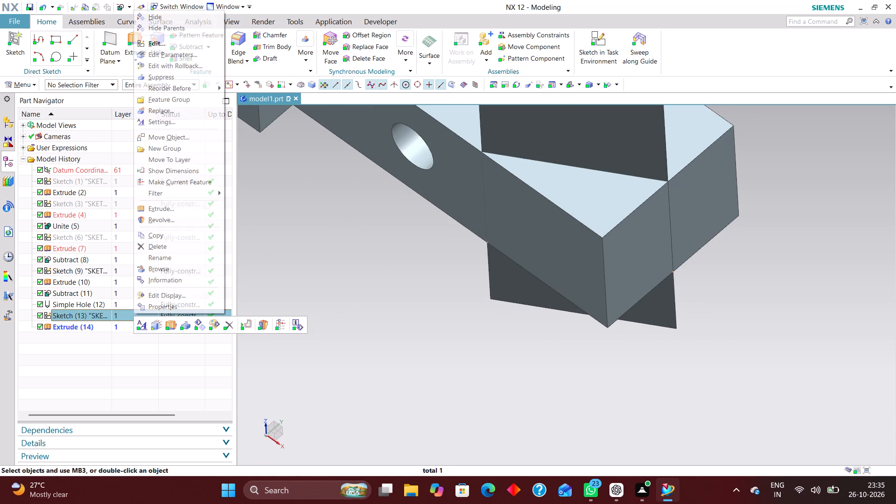
{"action": "left_click", "coordinate": [171, 66]}
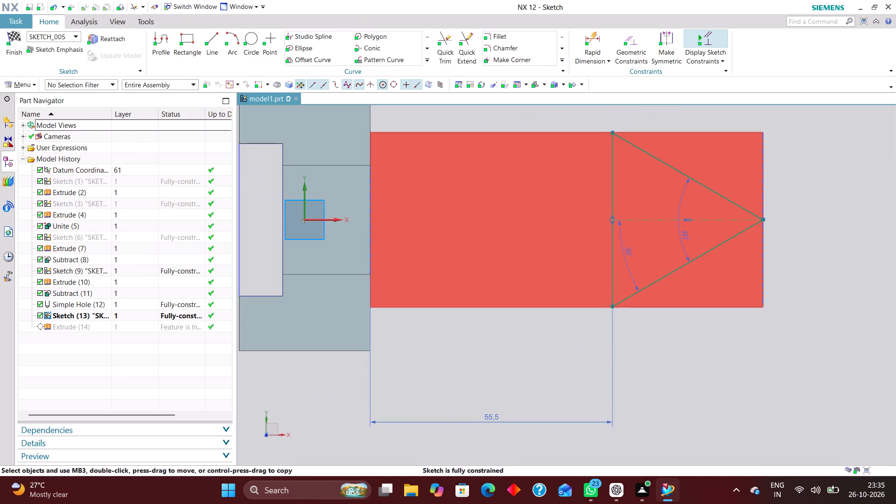
{"action": "scroll", "coordinate": [396, 315], "scroll_direction": "down", "scroll_amount": 3}
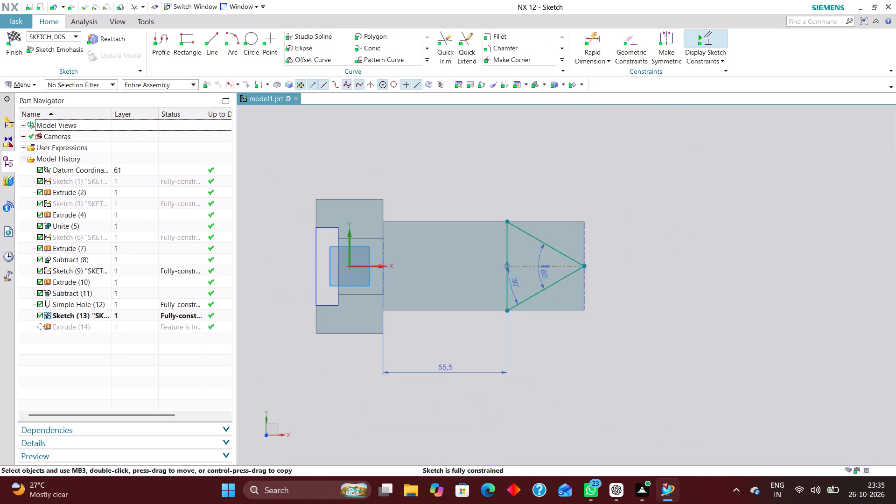
{"action": "scroll", "coordinate": [554, 282], "scroll_direction": "up", "scroll_amount": 5}
{"action": "scroll", "coordinate": [521, 255], "scroll_direction": "down", "scroll_amount": 4}
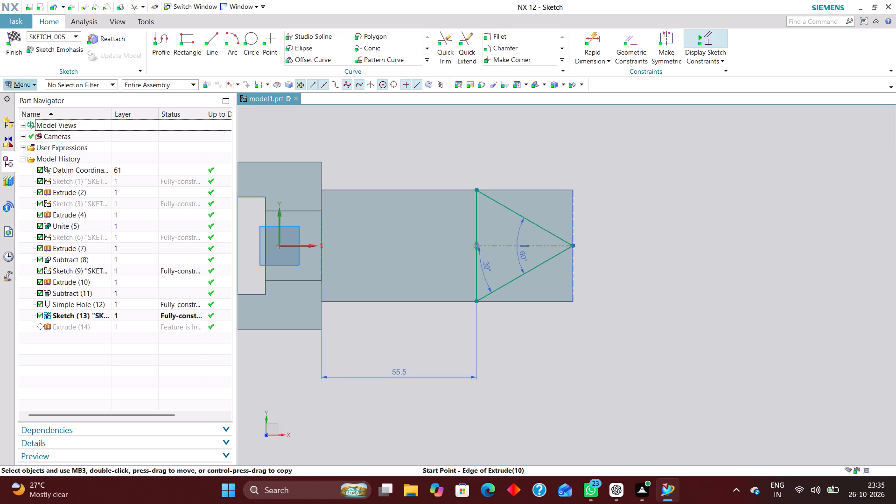
{"action": "left_click", "coordinate": [17, 35]}
Delete the triangular sketch at the bar's end together with the extrusion built from it.
{"action": "left_click", "coordinate": [131, 314]}
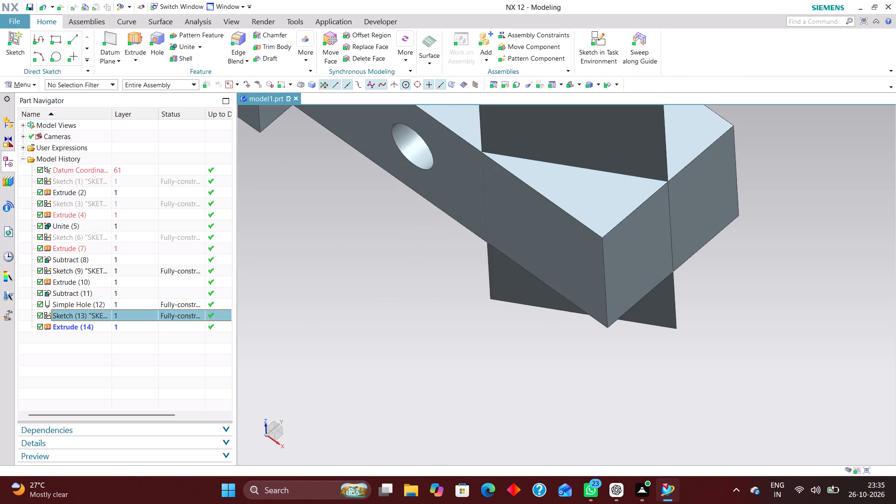
{"action": "right_click", "coordinate": [133, 313]}
{"action": "left_click", "coordinate": [226, 327]}
{"action": "left_click", "coordinate": [293, 134]}
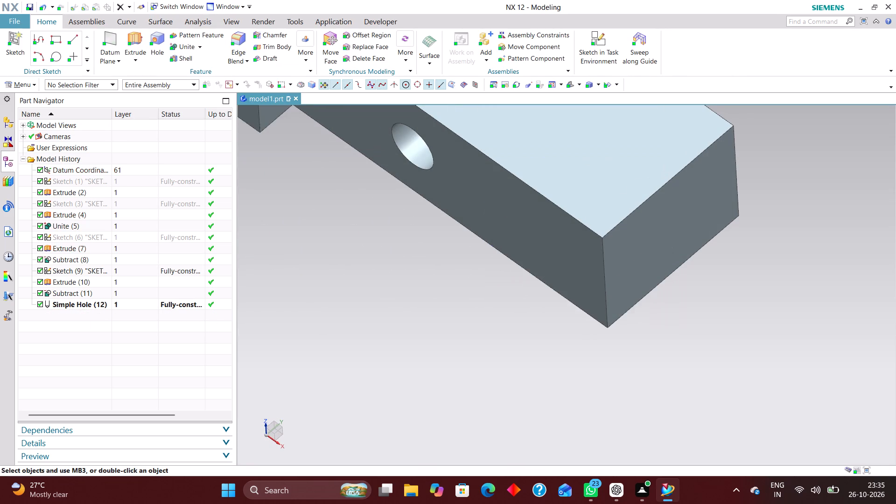
Start a new sketch on the XY datum plane.
{"action": "scroll", "coordinate": [386, 312], "scroll_direction": "down", "scroll_amount": 3}
{"action": "left_click", "coordinate": [588, 36]}
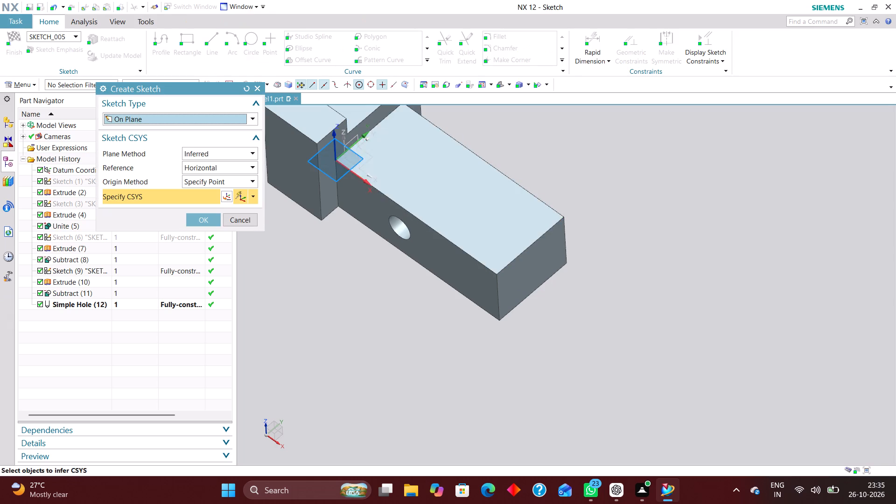
{"action": "left_click", "coordinate": [367, 163]}
{"action": "left_click", "coordinate": [206, 219]}
Draw a slanted, a horizontal and a vertical line forming a rough right triangle around the bar's lower end corner.
{"action": "scroll", "coordinate": [350, 186], "scroll_direction": "down", "scroll_amount": 5}
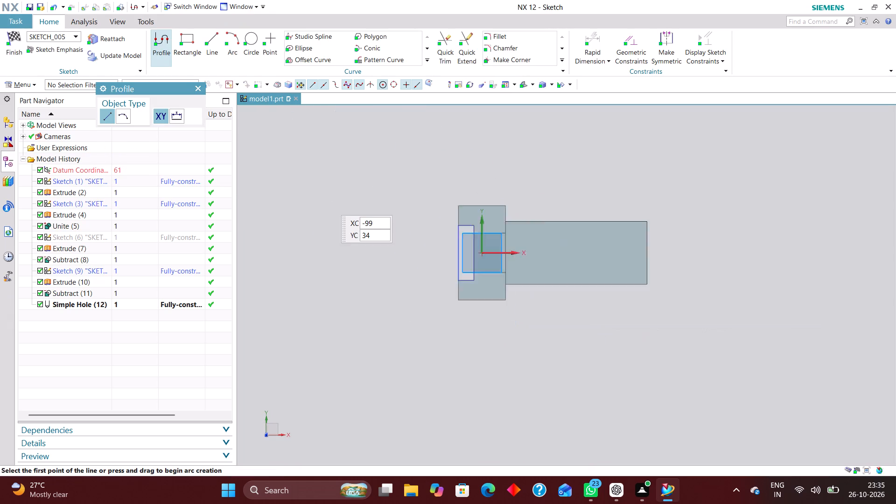
{"action": "scroll", "coordinate": [324, 200], "scroll_direction": "down", "scroll_amount": 2}
{"action": "scroll", "coordinate": [439, 229], "scroll_direction": "up", "scroll_amount": 5}
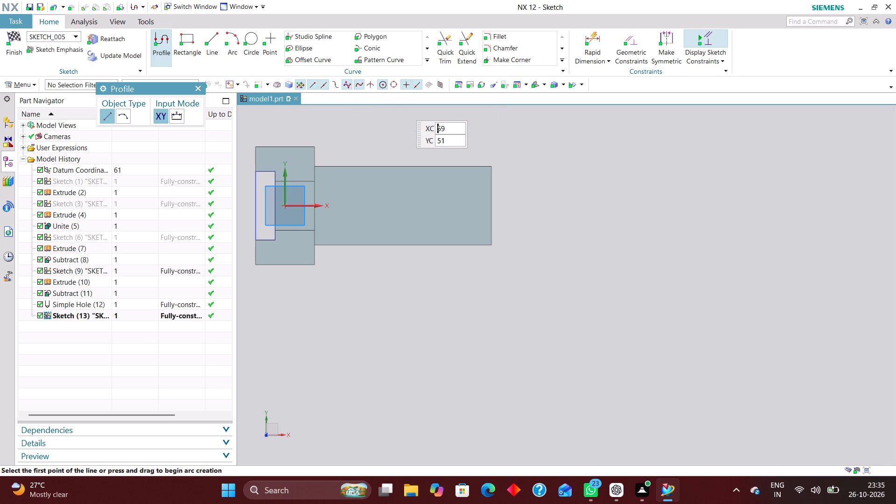
{"action": "left_click", "coordinate": [212, 34]}
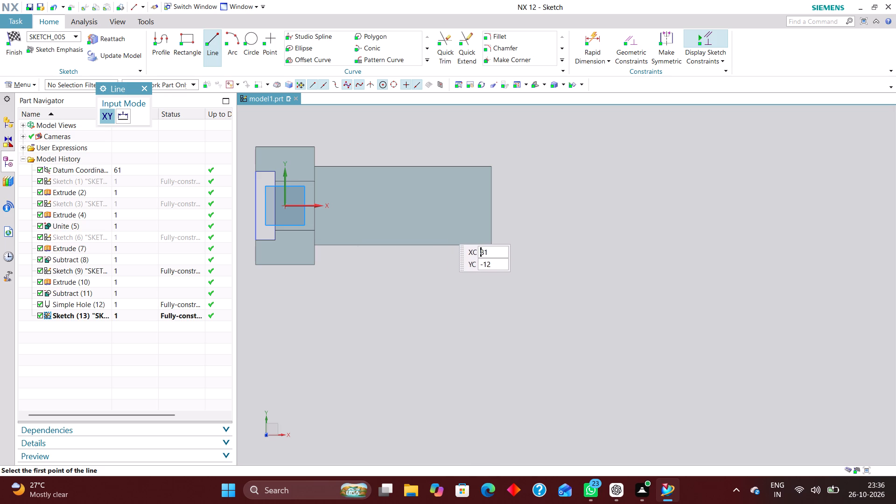
{"action": "scroll", "coordinate": [438, 247], "scroll_direction": "up", "scroll_amount": 4}
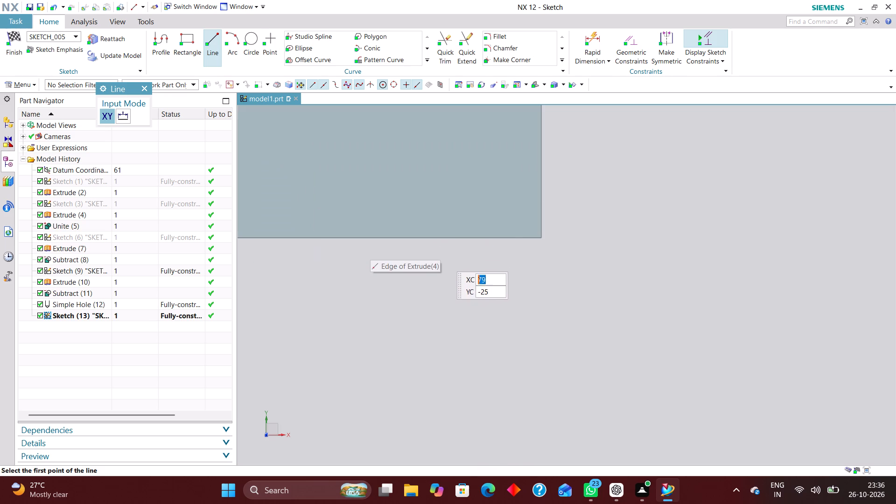
{"action": "left_click", "coordinate": [434, 258]}
{"action": "left_click", "coordinate": [565, 133]}
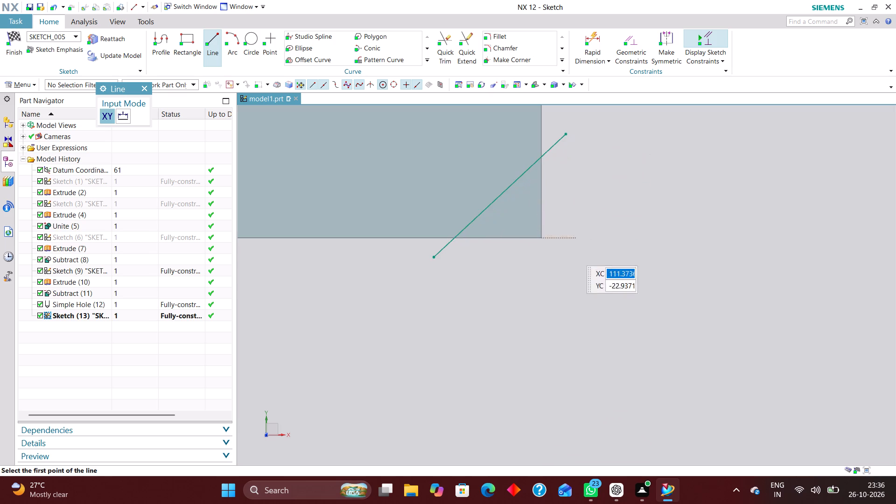
{"action": "left_click", "coordinate": [431, 259]}
{"action": "left_click", "coordinate": [592, 249]}
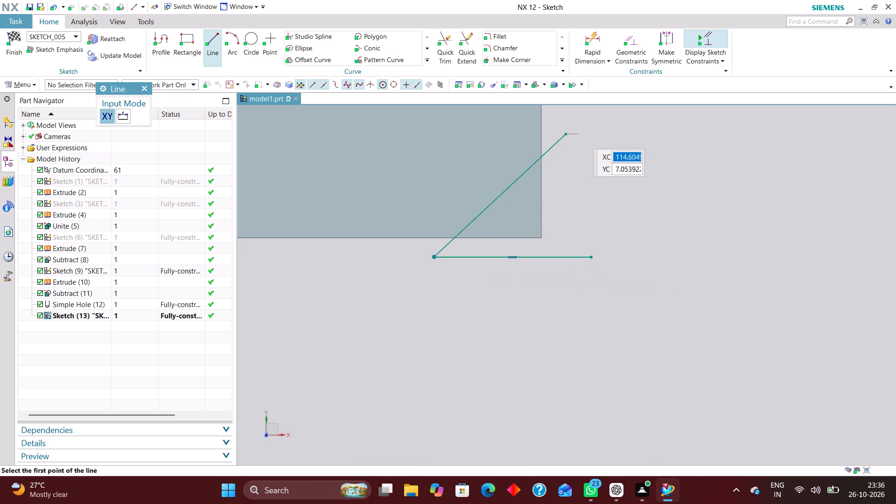
{"action": "left_click", "coordinate": [565, 133]}
{"action": "left_click", "coordinate": [572, 326]}
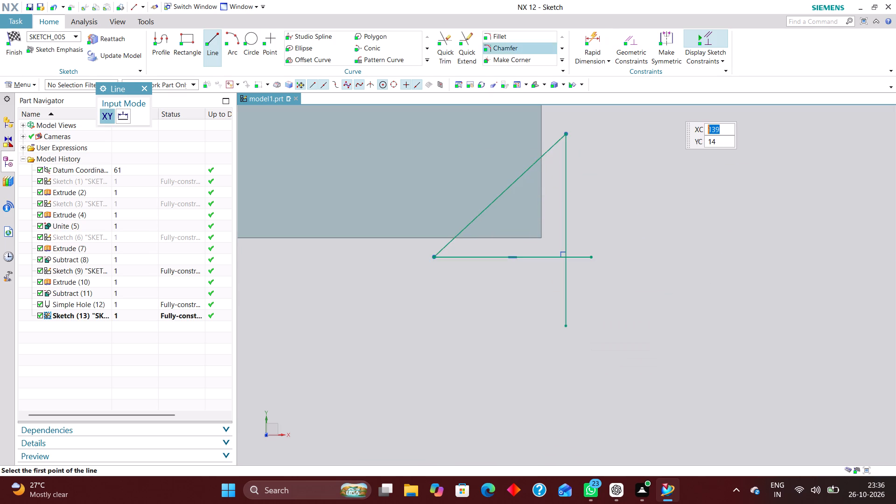
Trim the overhanging ends of the horizontal and vertical lines to leave a closed right triangle.
{"action": "left_click", "coordinate": [445, 43]}
{"action": "left_click", "coordinate": [591, 256]}
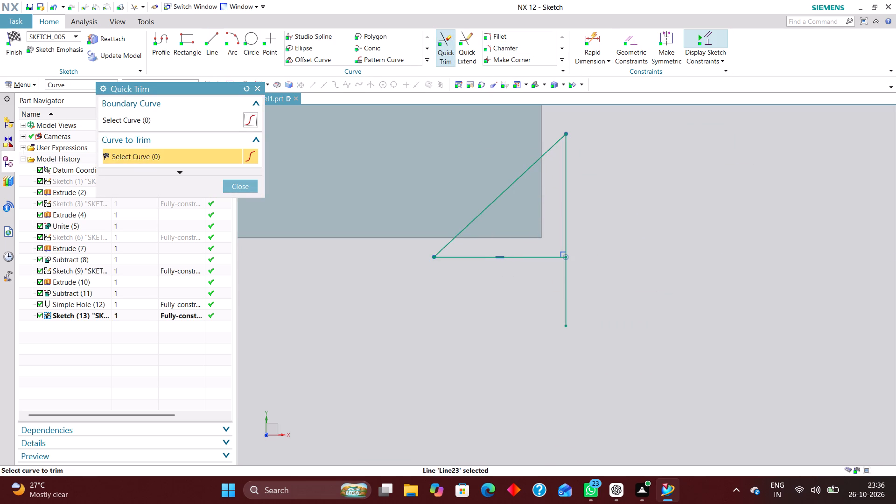
{"action": "left_click", "coordinate": [565, 294]}
{"action": "left_click", "coordinate": [254, 183]}
Dimension the triangle's horizontal side at 20 mm below the X axis, using the Inferred method.
{"action": "scroll", "coordinate": [456, 224], "scroll_direction": "down", "scroll_amount": 2}
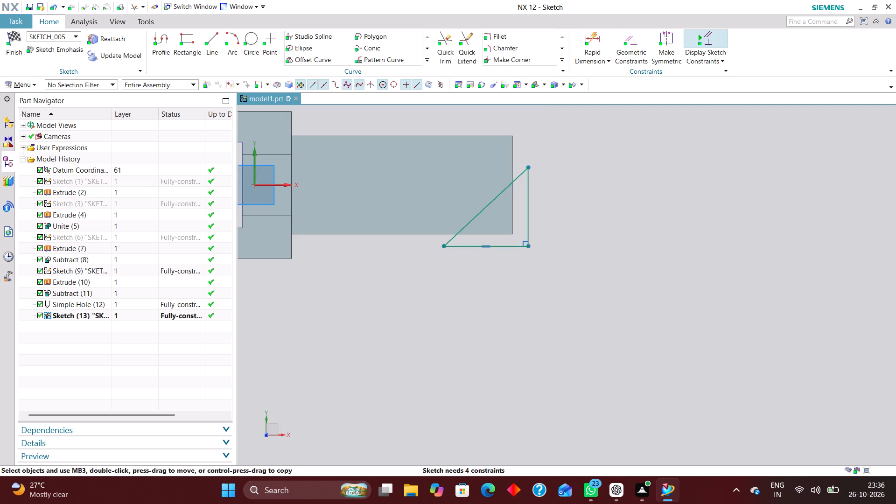
{"action": "scroll", "coordinate": [565, 174], "scroll_direction": "down", "scroll_amount": 2}
{"action": "scroll", "coordinate": [532, 219], "scroll_direction": "up", "scroll_amount": 3}
{"action": "scroll", "coordinate": [502, 215], "scroll_direction": "down", "scroll_amount": 3}
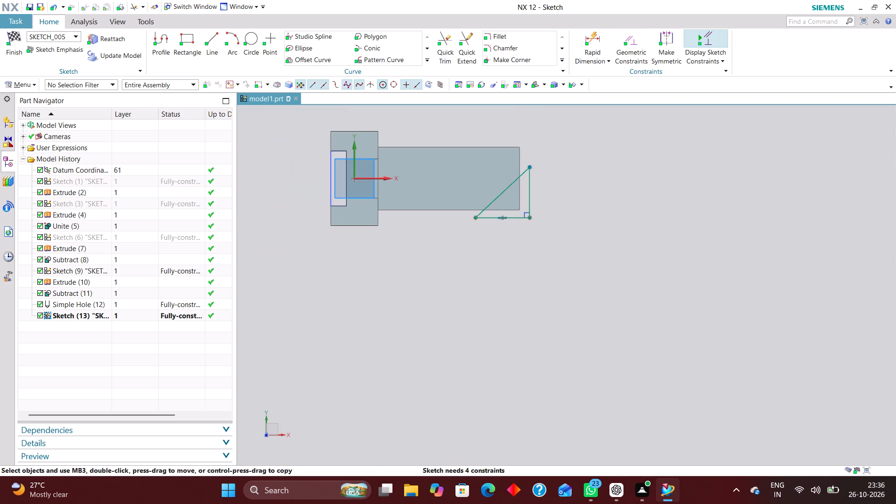
{"action": "left_click", "coordinate": [589, 36]}
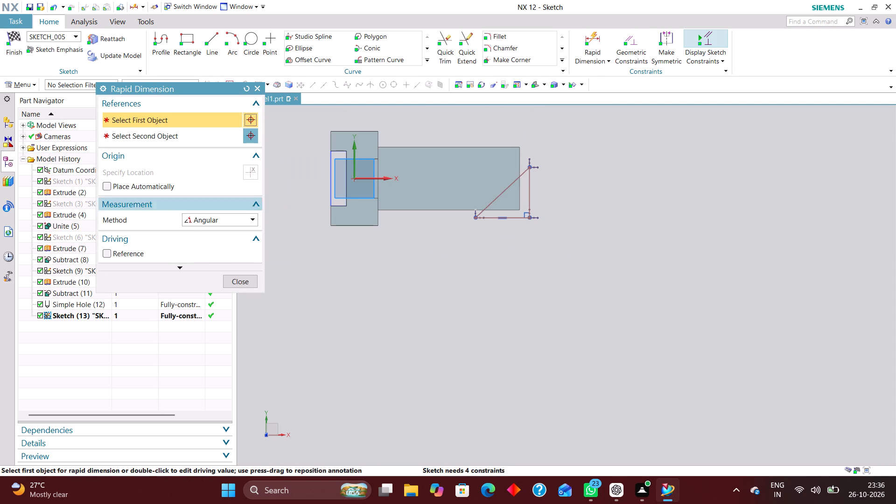
{"action": "left_click", "coordinate": [243, 221]}
{"action": "left_click", "coordinate": [240, 231]}
{"action": "left_click", "coordinate": [373, 178]}
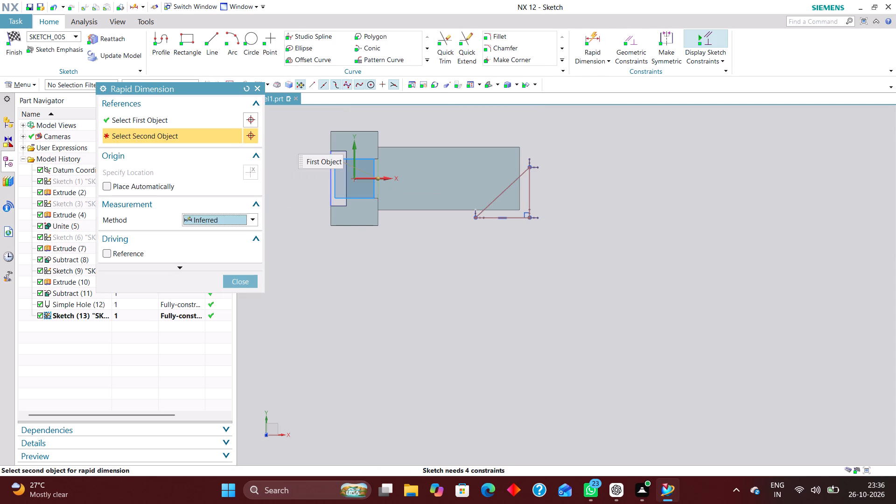
{"action": "left_click", "coordinate": [504, 218]}
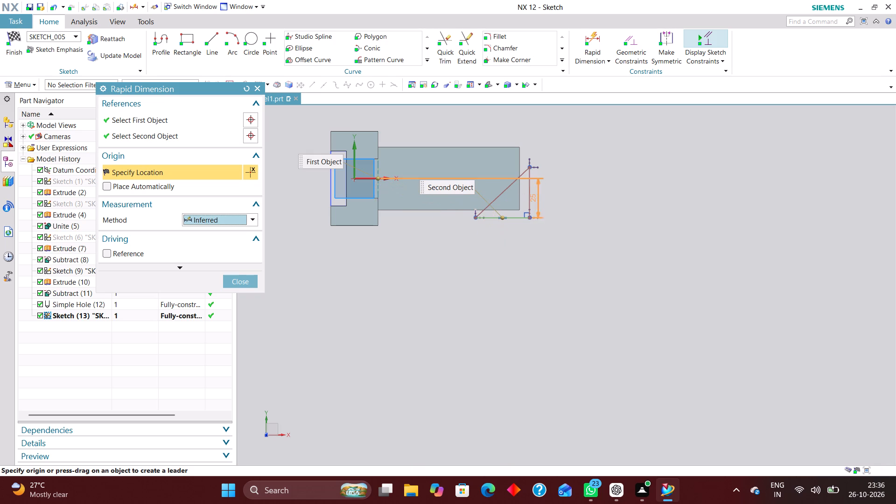
{"action": "left_click", "coordinate": [596, 204]}
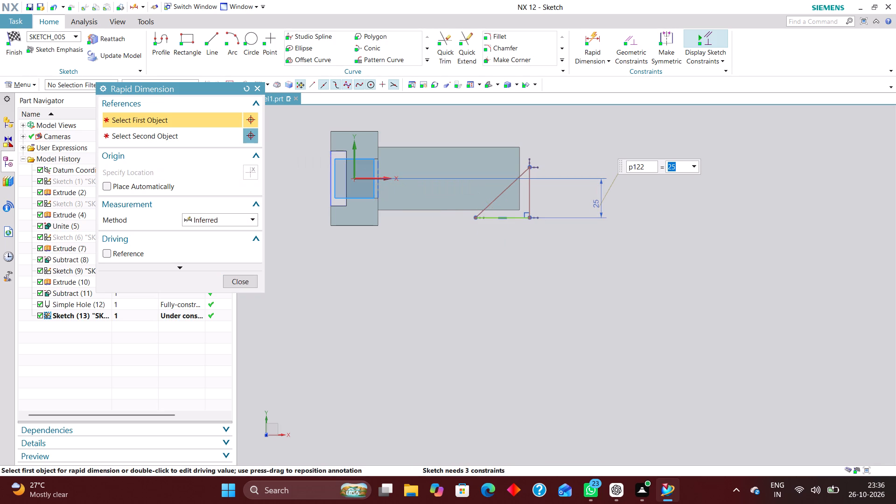
{"action": "type", "text": "20"}
{"action": "key", "text": "Return"}
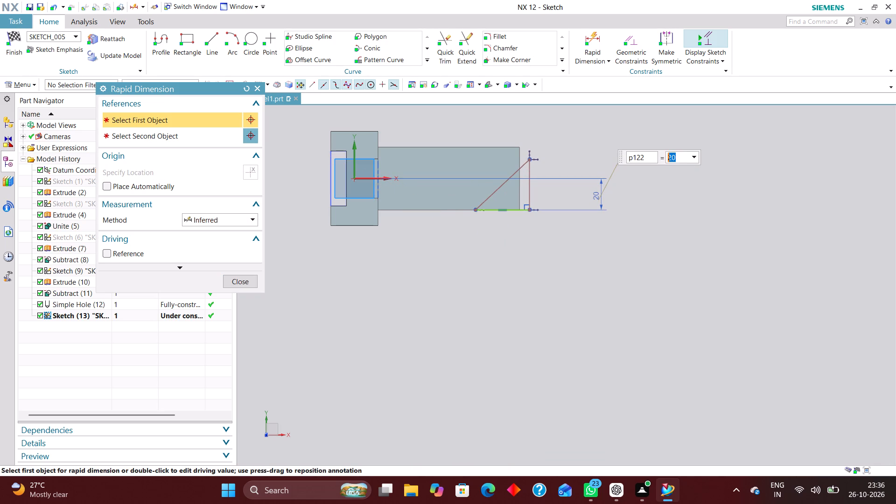
Dimension the triangle's vertical side and set its length to 20 mm.
{"action": "scroll", "coordinate": [520, 205], "scroll_direction": "up", "scroll_amount": 4}
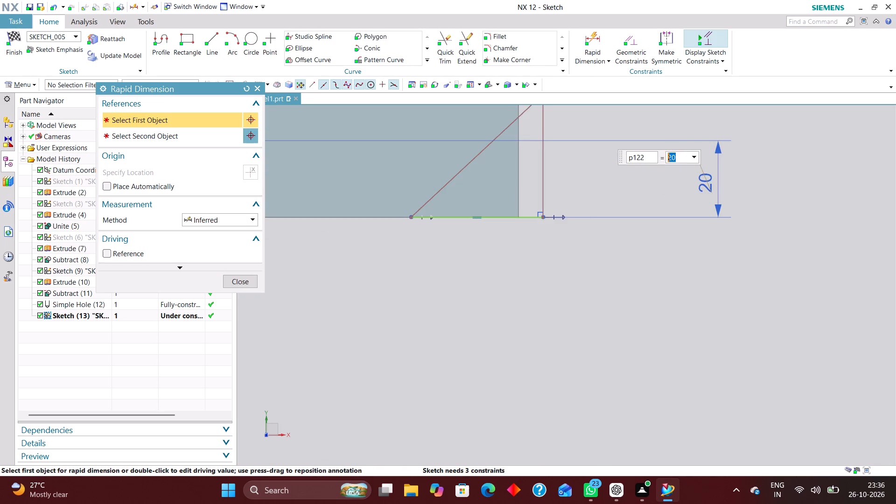
{"action": "left_click", "coordinate": [543, 190]}
{"action": "left_click", "coordinate": [616, 163]}
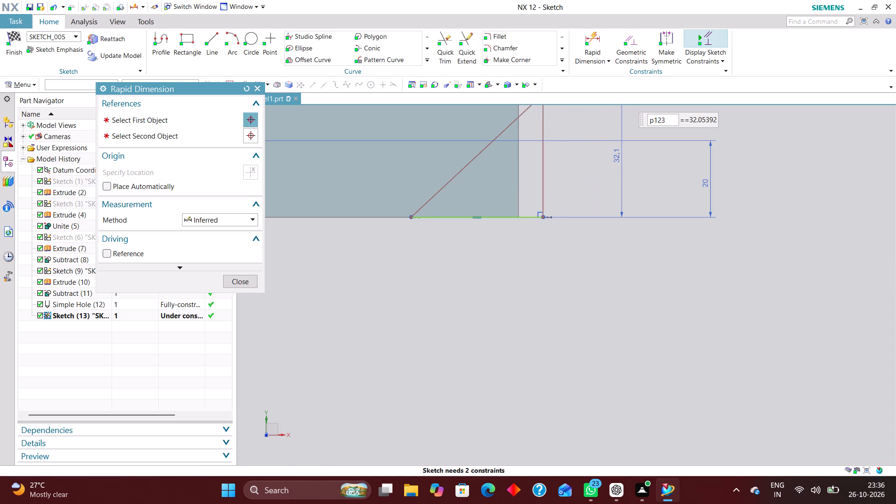
{"action": "type", "text": "20"}
{"action": "key", "text": "Return"}
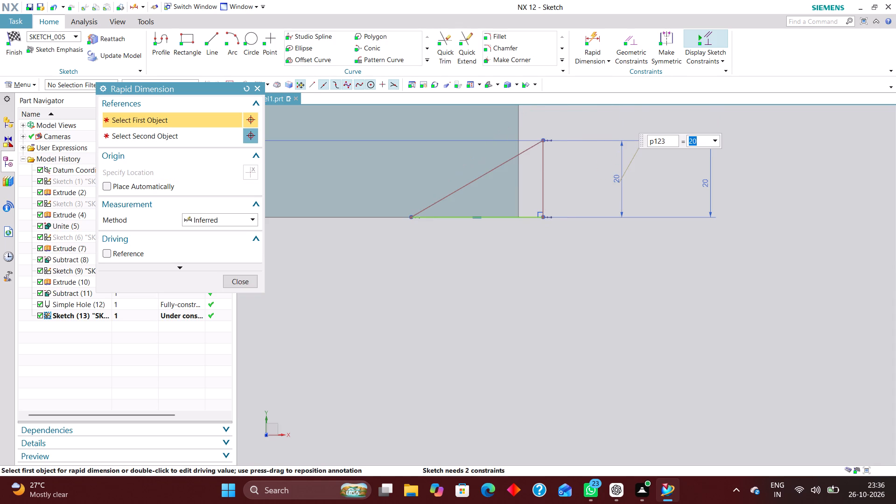
Add an angular dimension of 30° between the triangle's horizontal side and its slanted side.
{"action": "scroll", "coordinate": [575, 251], "scroll_direction": "down", "scroll_amount": 1}
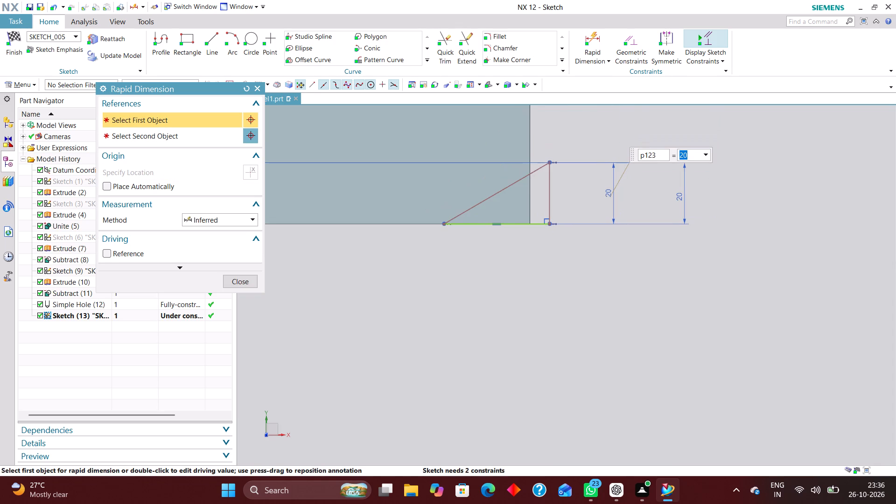
{"action": "scroll", "coordinate": [574, 261], "scroll_direction": "down", "scroll_amount": 3}
{"action": "scroll", "coordinate": [528, 276], "scroll_direction": "up", "scroll_amount": 3}
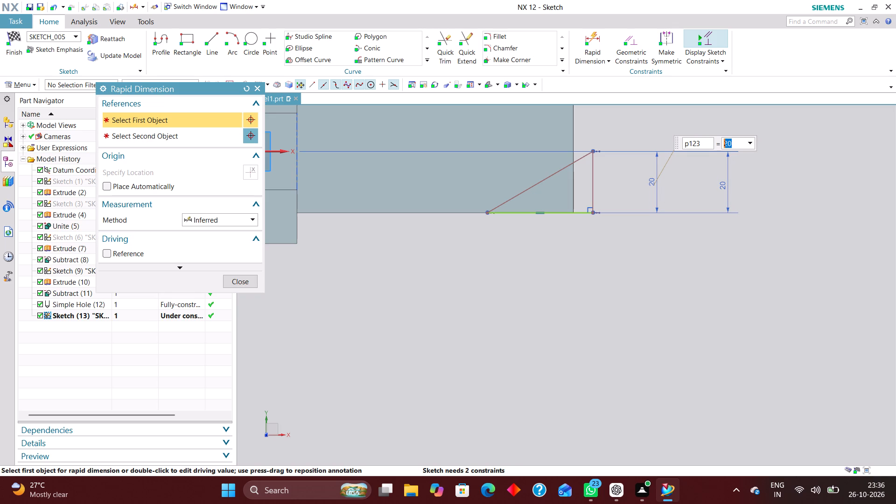
{"action": "left_click", "coordinate": [224, 219]}
{"action": "left_click", "coordinate": [225, 289]}
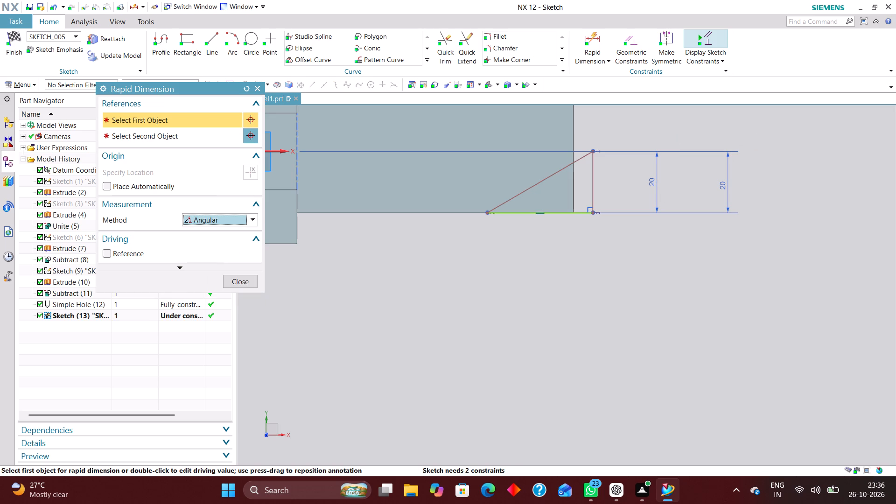
{"action": "left_click", "coordinate": [507, 214]}
{"action": "left_click", "coordinate": [511, 199]}
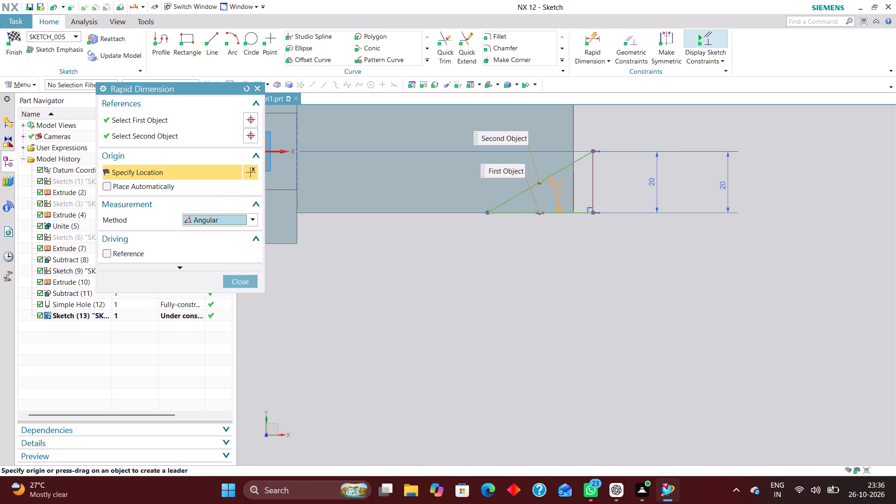
{"action": "left_click", "coordinate": [560, 188]}
{"action": "type", "text": "30"}
{"action": "key", "text": "Return"}
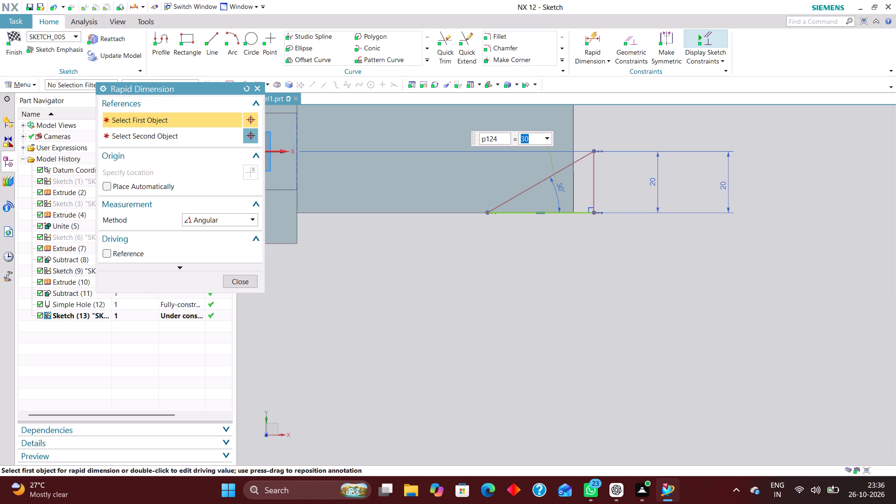
Dimension the triangle's vertical side at 90 mm horizontally from the block's lower corner on the bar side.
{"action": "scroll", "coordinate": [604, 276], "scroll_direction": "down", "scroll_amount": 1}
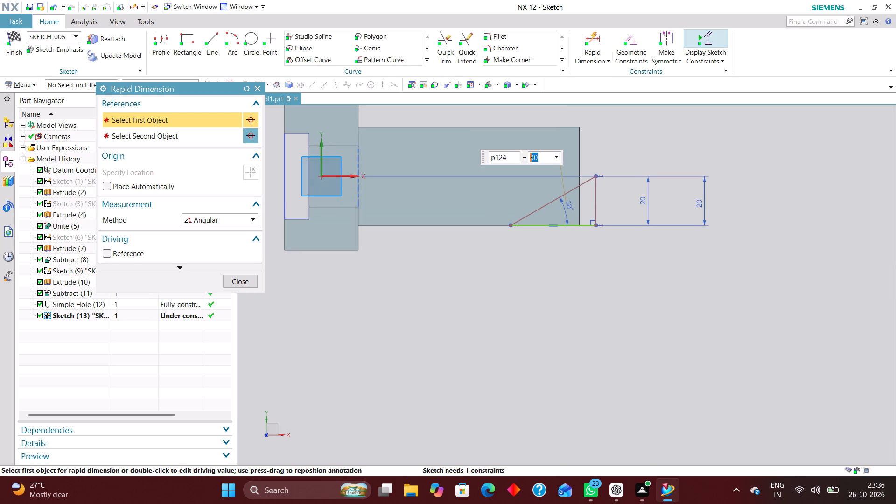
{"action": "left_click", "coordinate": [595, 34]}
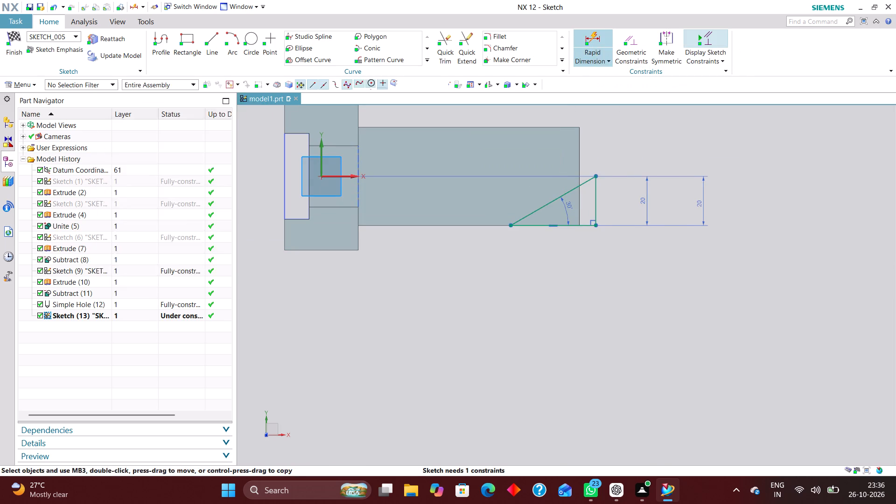
{"action": "left_click", "coordinate": [358, 250]}
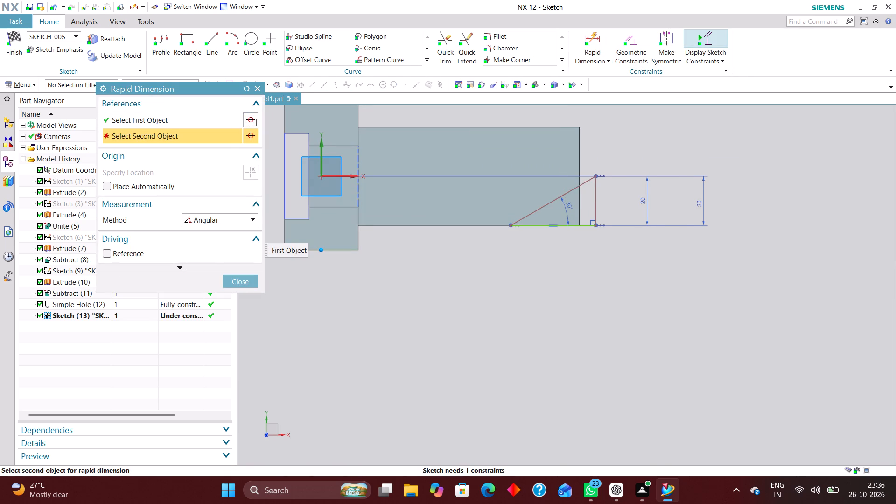
{"action": "left_click", "coordinate": [248, 87]}
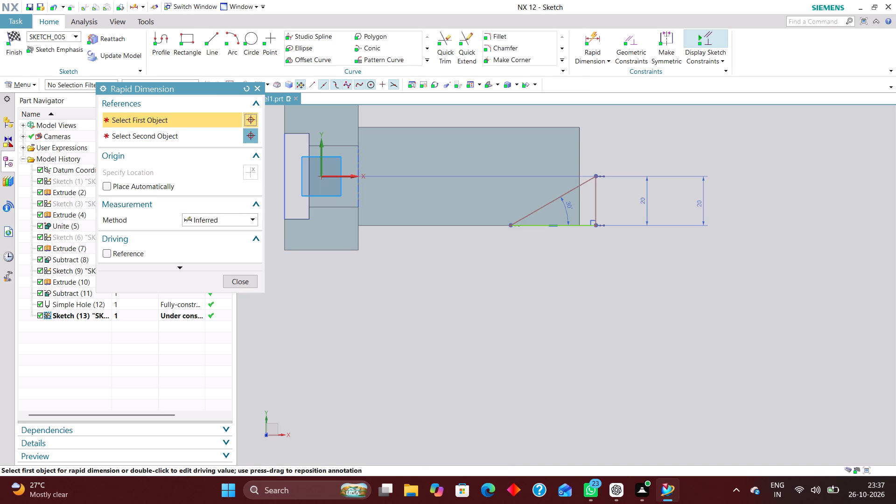
{"action": "left_click", "coordinate": [361, 252]}
{"action": "left_click", "coordinate": [596, 202]}
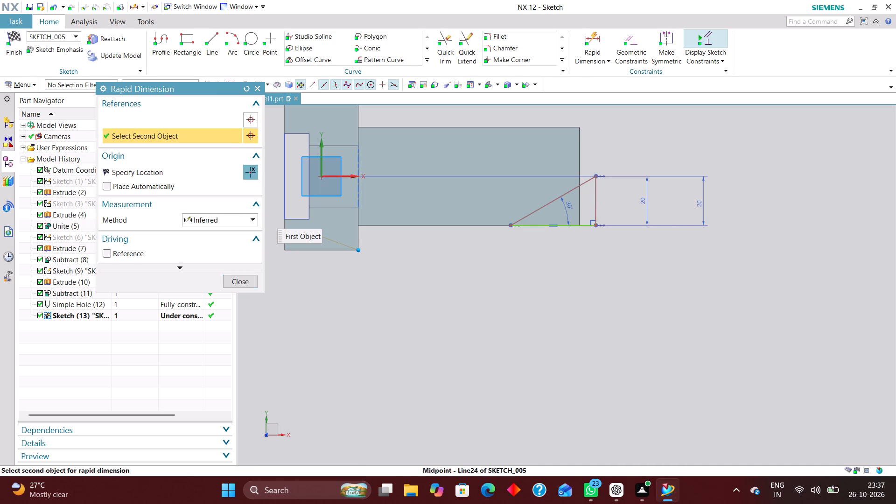
{"action": "left_click", "coordinate": [474, 323]}
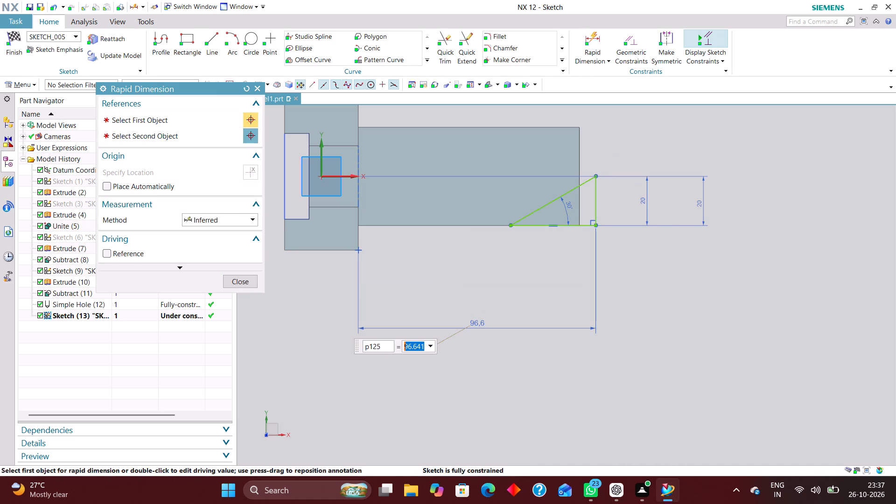
{"action": "type", "text": "09"}
{"action": "key", "text": "BackSpace"}
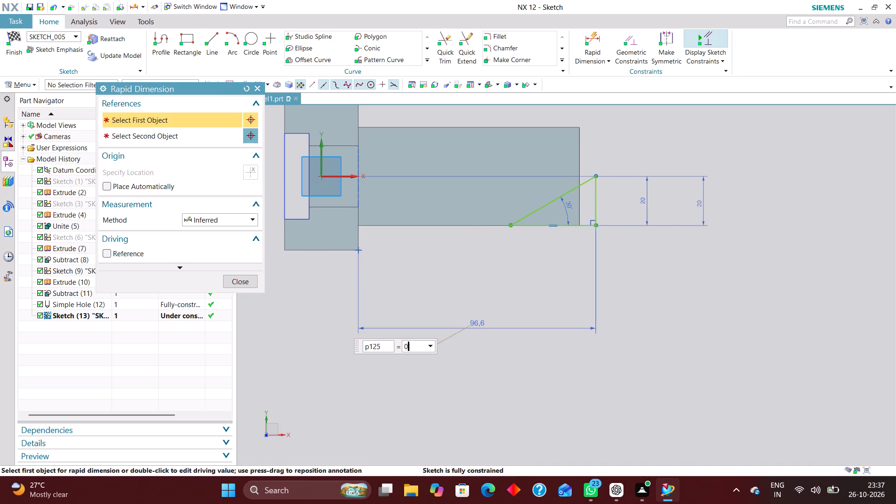
{"action": "key", "text": "BackSpace"}
{"action": "type", "text": "90"}
{"action": "key", "text": "Return"}
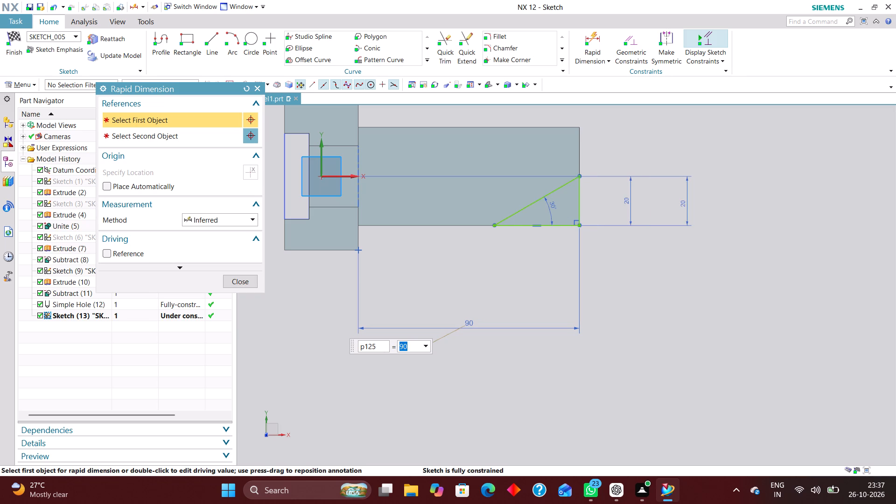
{"action": "left_click", "coordinate": [246, 277]}
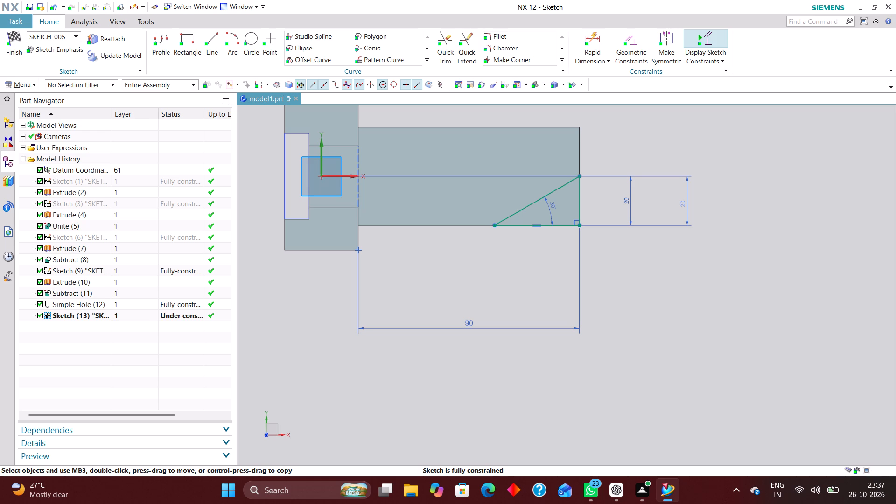
Finish the sketch and extrude the triangle from -19 mm to 62 mm as a separate body with Boolean None.
{"action": "left_click", "coordinate": [13, 34]}
{"action": "left_click", "coordinate": [139, 33]}
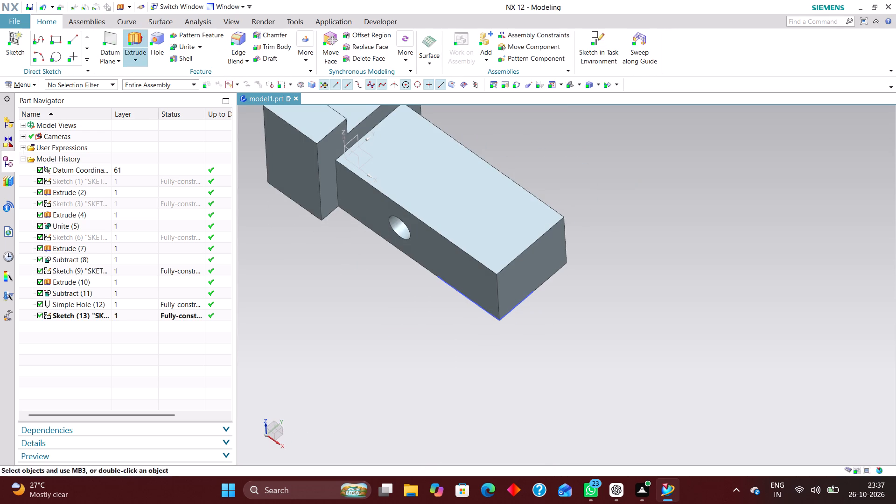
{"action": "left_click", "coordinate": [75, 315]}
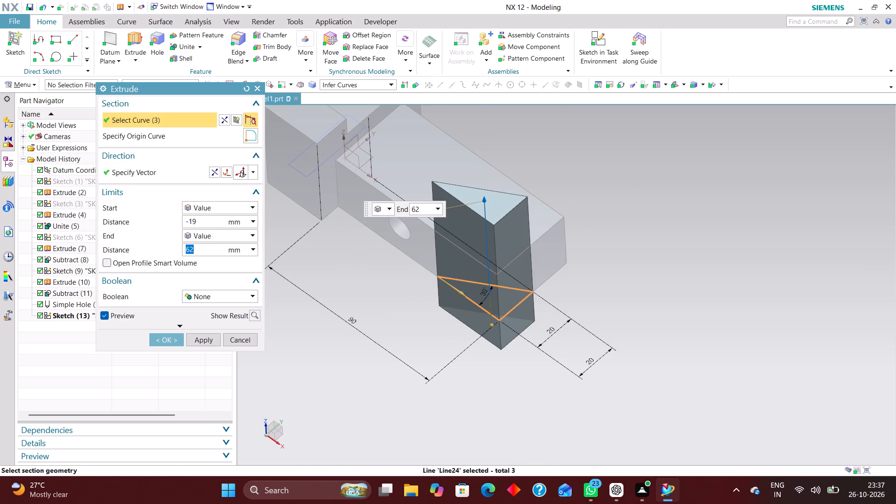
{"action": "middle_click_drag", "start_coordinate": [388, 357], "coordinate": [400, 353]}
{"action": "left_click", "coordinate": [166, 339]}
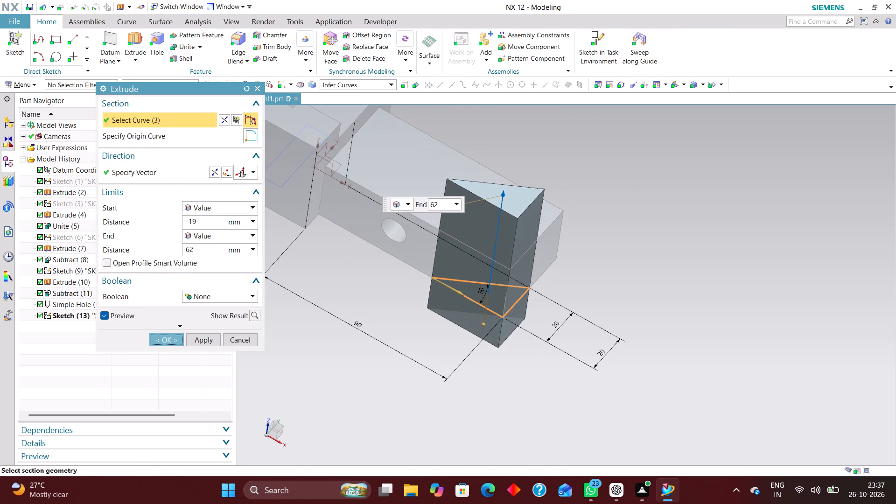
Subtract the extruded triangular prism from the bar to cut its end corner at an angle.
{"action": "left_click", "coordinate": [202, 44]}
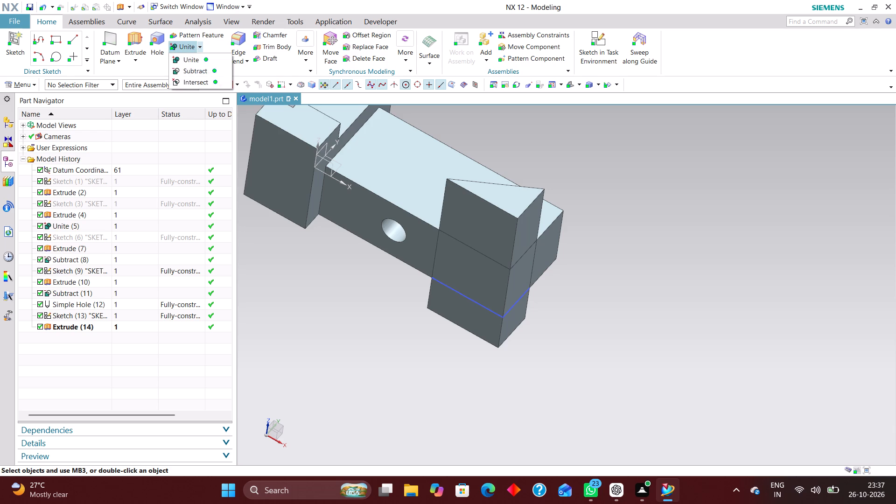
{"action": "left_click", "coordinate": [195, 70]}
{"action": "left_click", "coordinate": [424, 176]}
{"action": "left_click", "coordinate": [507, 206]}
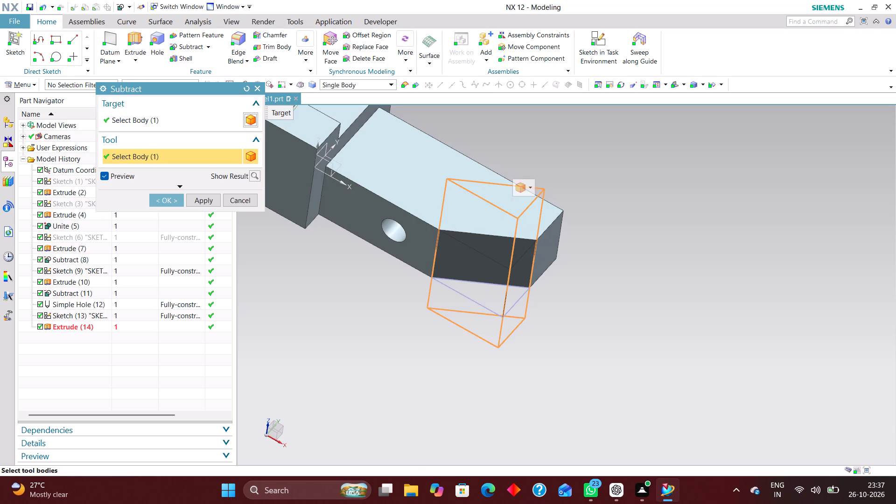
{"action": "left_click", "coordinate": [168, 197]}
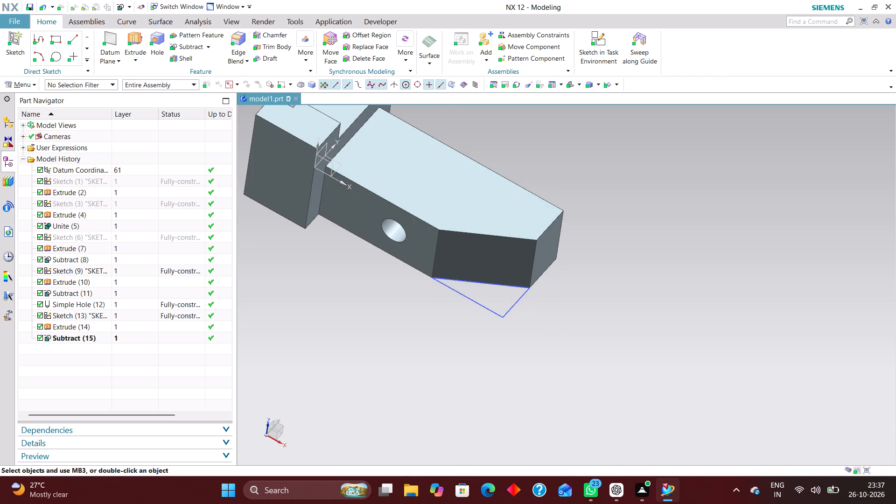
Hide the triangle sketch beside the newly cut corner.
{"action": "middle_click_drag", "start_coordinate": [610, 253], "coordinate": [605, 251]}
{"action": "scroll", "coordinate": [605, 250], "scroll_direction": "up", "scroll_amount": 1}
{"action": "right_click_drag", "start_coordinate": [465, 317], "coordinate": [472, 349]}
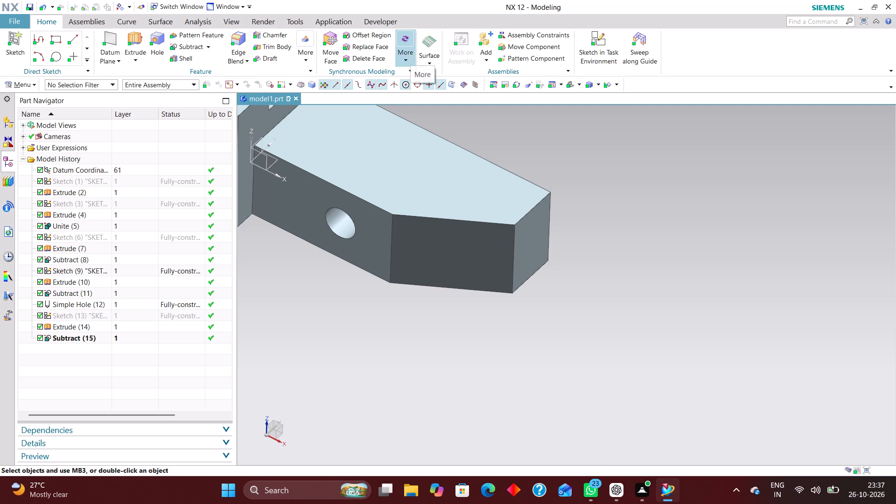
Mirror the triangular prism extrusion, Extrude (14), about the XZ plane of the datum coordinate system using Mirror Feature.
{"action": "left_click", "coordinate": [309, 57]}
{"action": "left_click", "coordinate": [318, 83]}
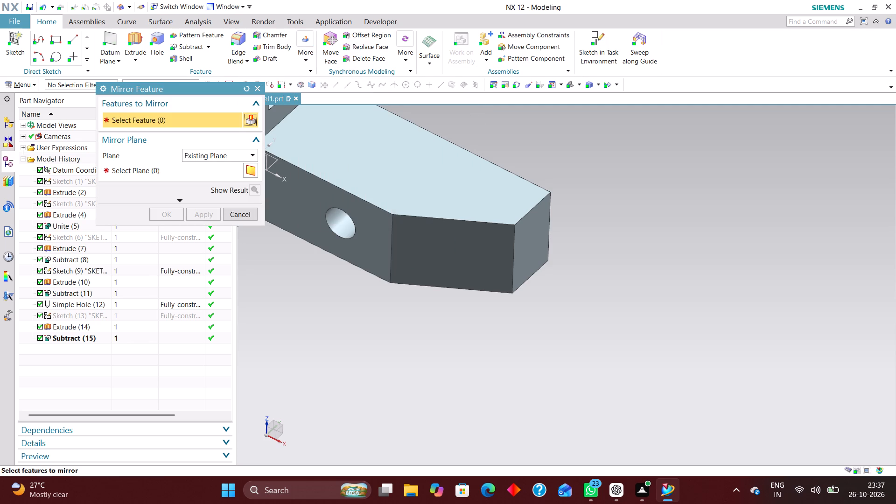
{"action": "left_click", "coordinate": [94, 327]}
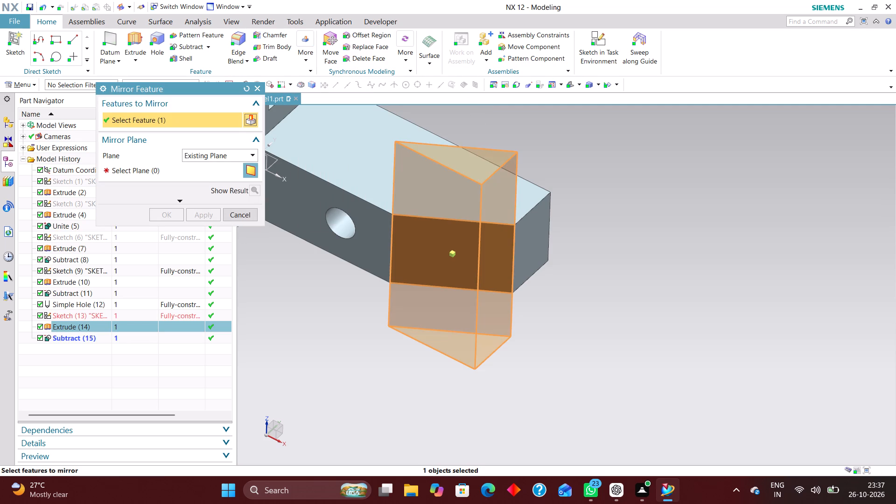
{"action": "left_click", "coordinate": [194, 171]}
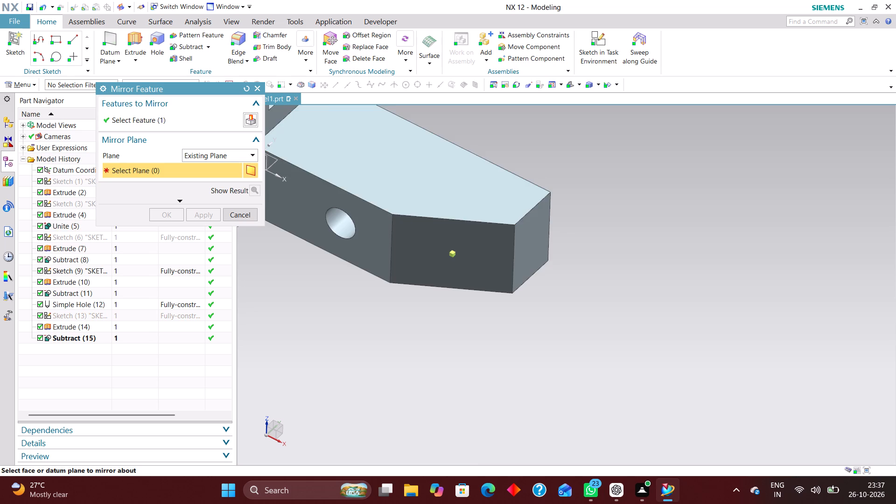
{"action": "scroll", "coordinate": [429, 203], "scroll_direction": "down", "scroll_amount": 4}
{"action": "scroll", "coordinate": [361, 186], "scroll_direction": "up", "scroll_amount": 8}
{"action": "left_click", "coordinate": [348, 185]}
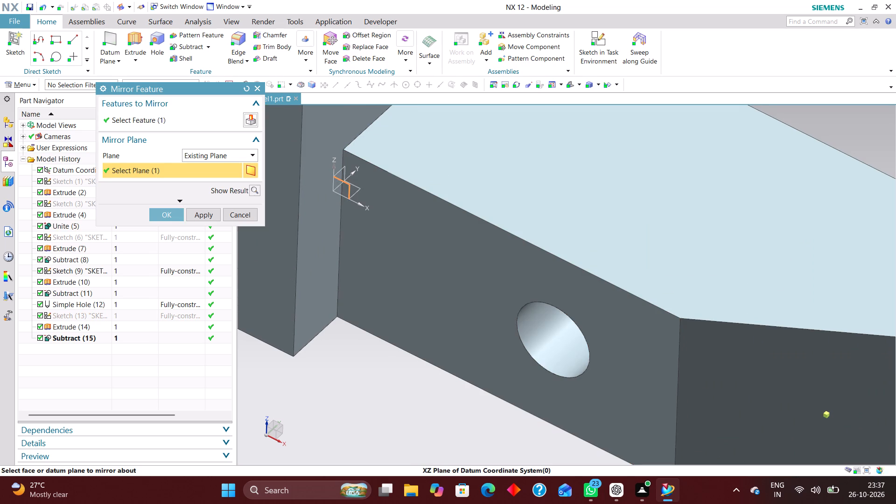
{"action": "scroll", "coordinate": [364, 230], "scroll_direction": "down", "scroll_amount": 5}
{"action": "left_click", "coordinate": [166, 214]}
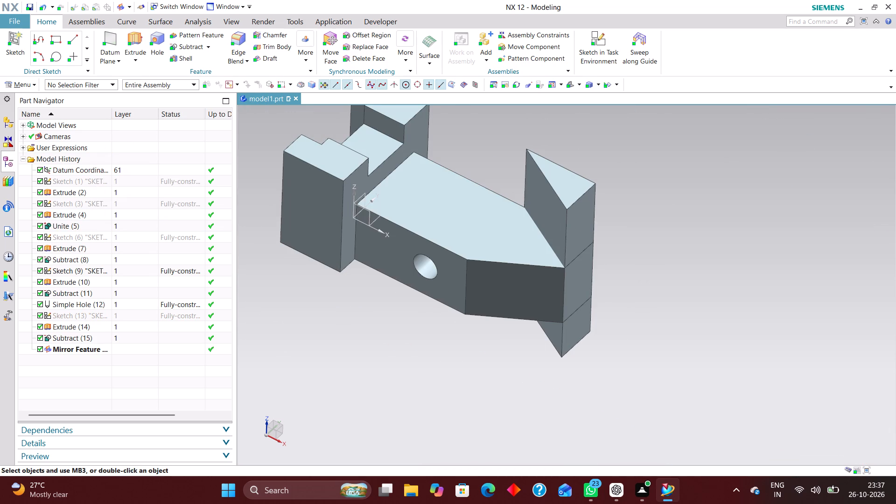
Reorder the model history so the mirror feature comes before the last Subtract.
{"action": "left_click_drag", "start_coordinate": [104, 336], "coordinate": [103, 349]}
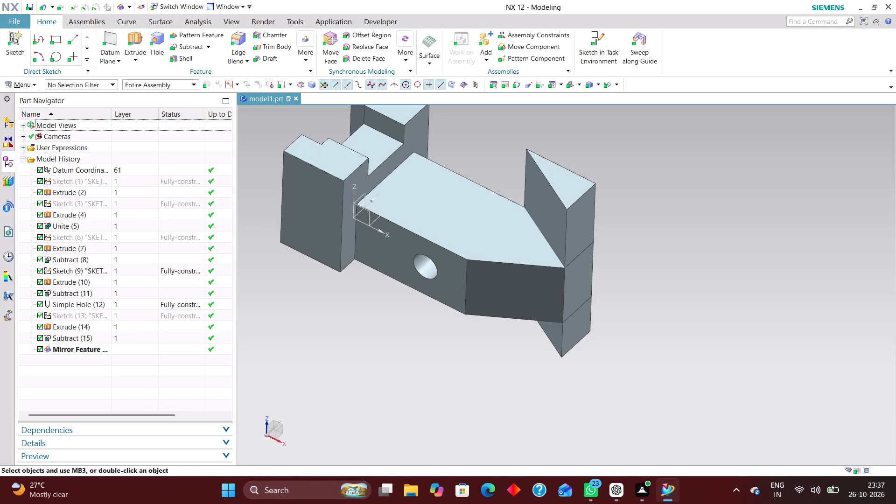
{"action": "left_click_drag", "start_coordinate": [97, 348], "coordinate": [98, 340]}
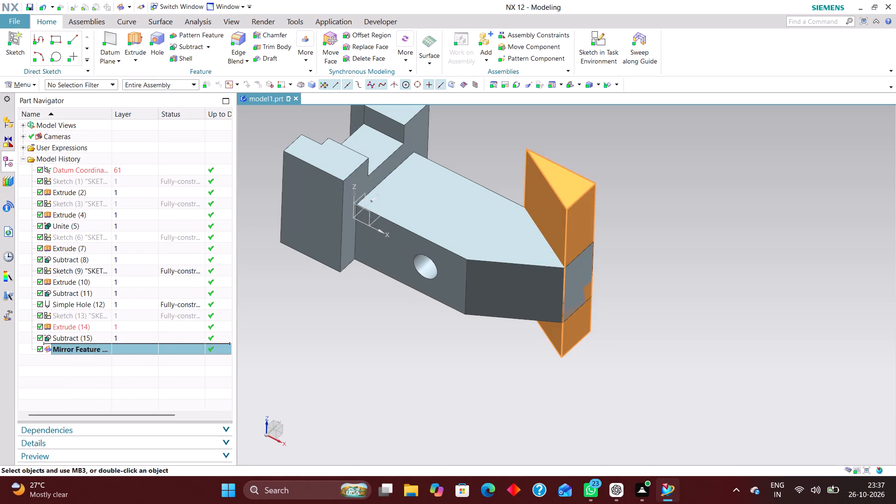
{"action": "left_click_drag", "start_coordinate": [95, 349], "coordinate": [96, 336]}
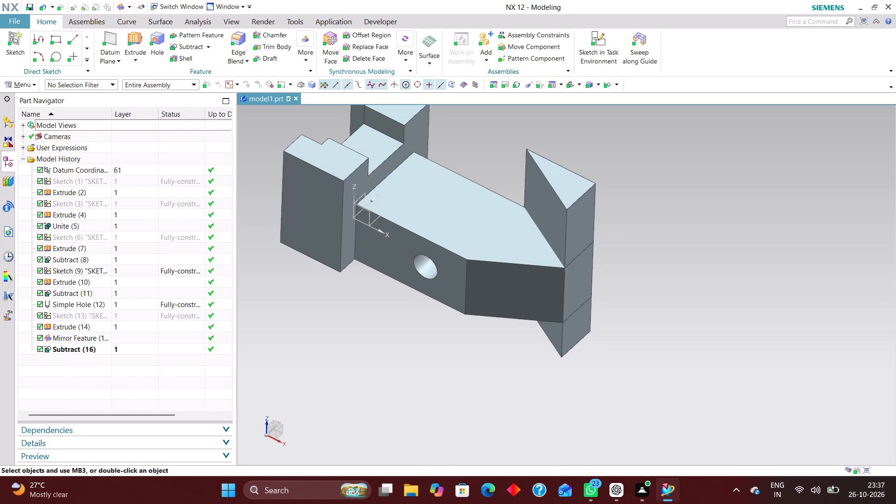
Edit the last Subtract with rollback and add the mirrored prism as a second tool body.
{"action": "right_click", "coordinate": [105, 348]}
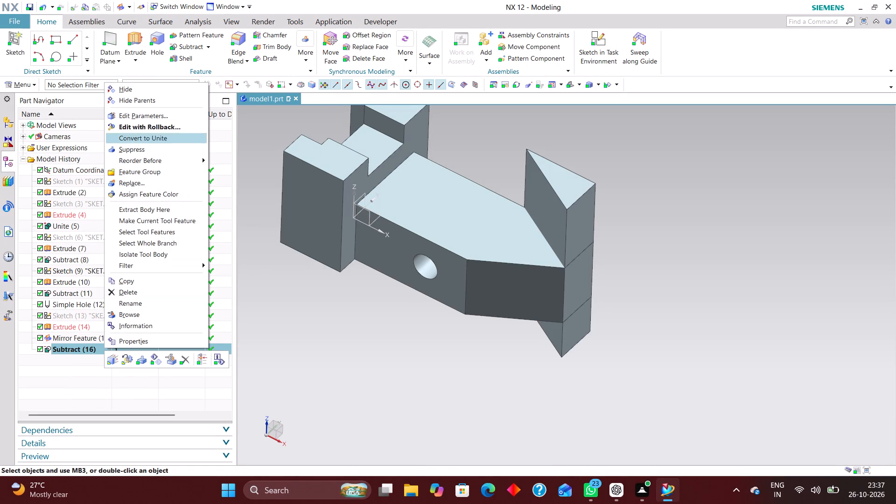
{"action": "left_click", "coordinate": [167, 129]}
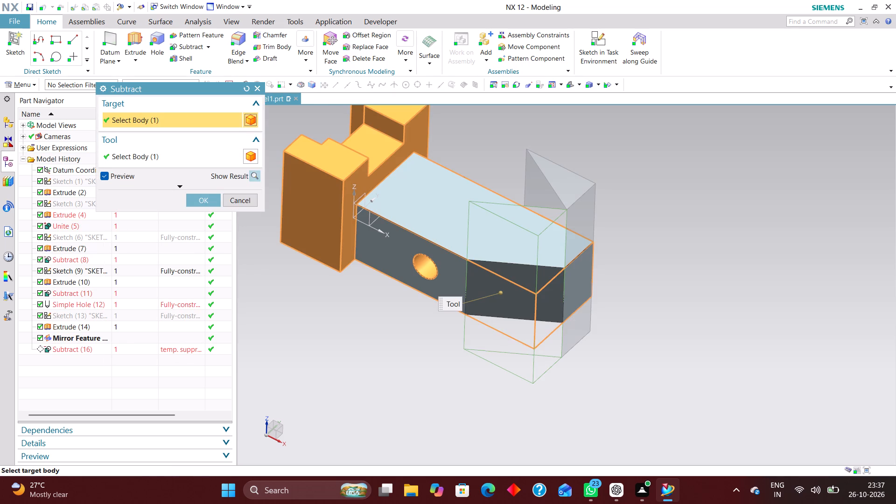
{"action": "left_click", "coordinate": [172, 158]}
{"action": "left_click", "coordinate": [579, 180]}
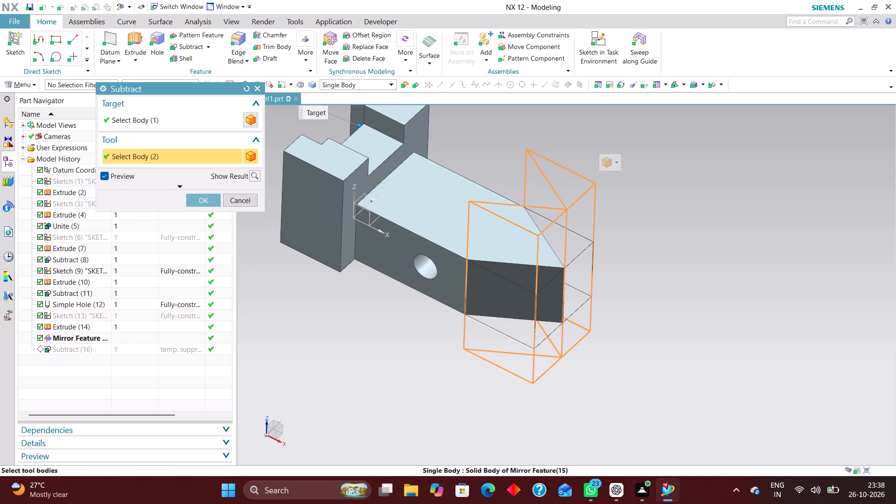
{"action": "left_click", "coordinate": [212, 200]}
Create a new sketch on the XY plane of the datum coordinate system.
{"action": "scroll", "coordinate": [576, 286], "scroll_direction": "down", "scroll_amount": 3}
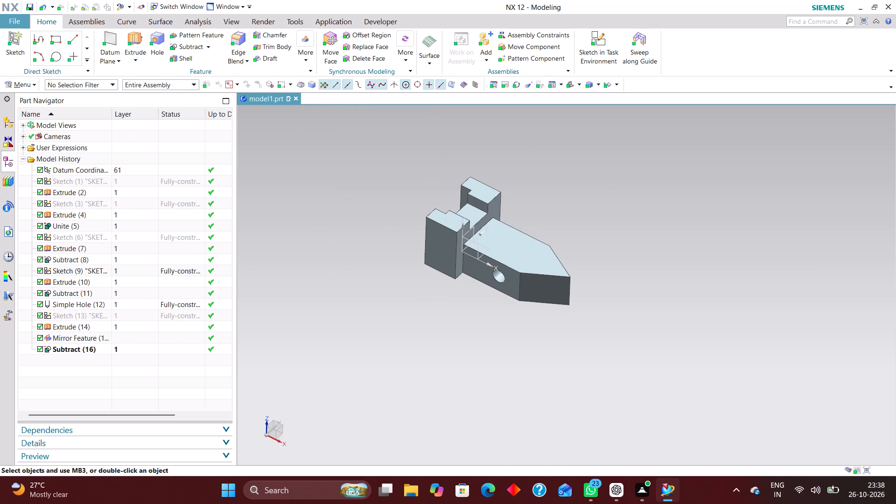
{"action": "key", "text": "End"}
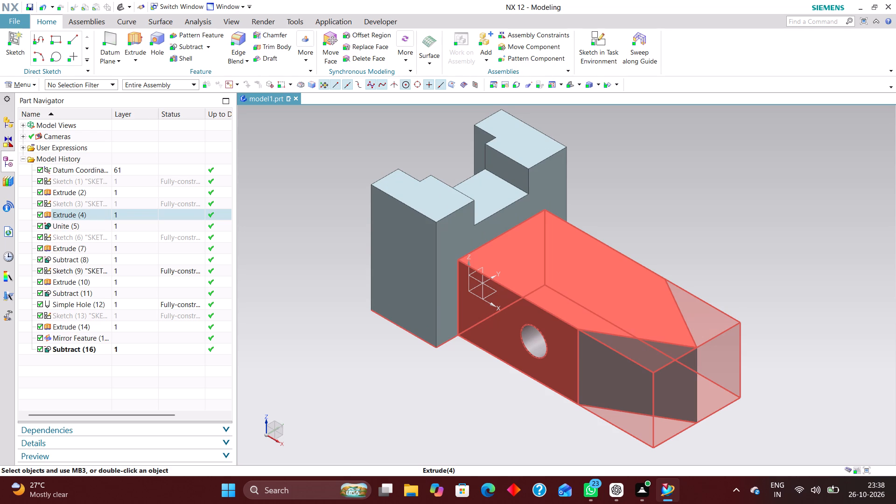
{"action": "scroll", "coordinate": [411, 269], "scroll_direction": "down", "scroll_amount": 2}
{"action": "scroll", "coordinate": [440, 310], "scroll_direction": "up", "scroll_amount": 3}
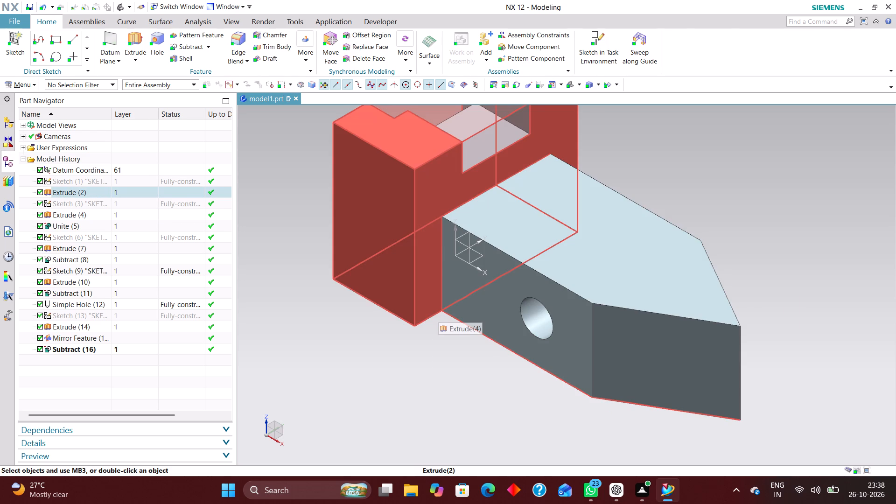
{"action": "scroll", "coordinate": [424, 255], "scroll_direction": "down", "scroll_amount": 3}
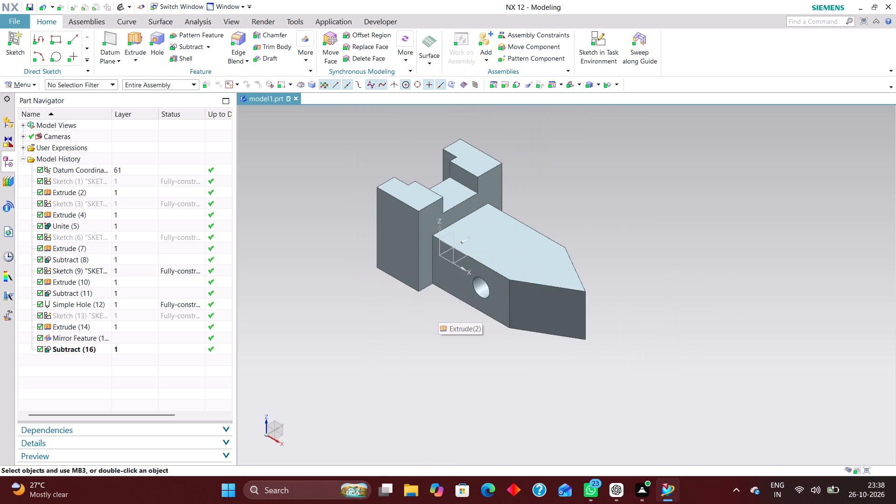
{"action": "left_click", "coordinate": [599, 37]}
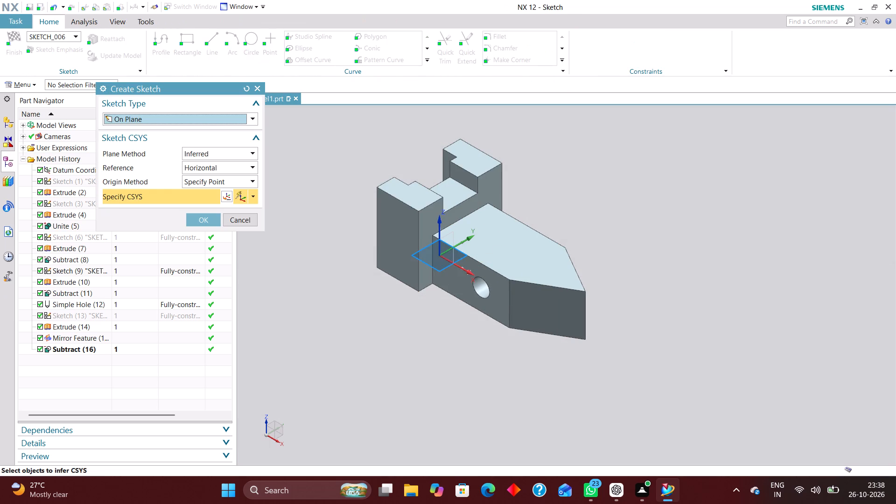
{"action": "left_click", "coordinate": [462, 257]}
{"action": "left_click", "coordinate": [212, 216]}
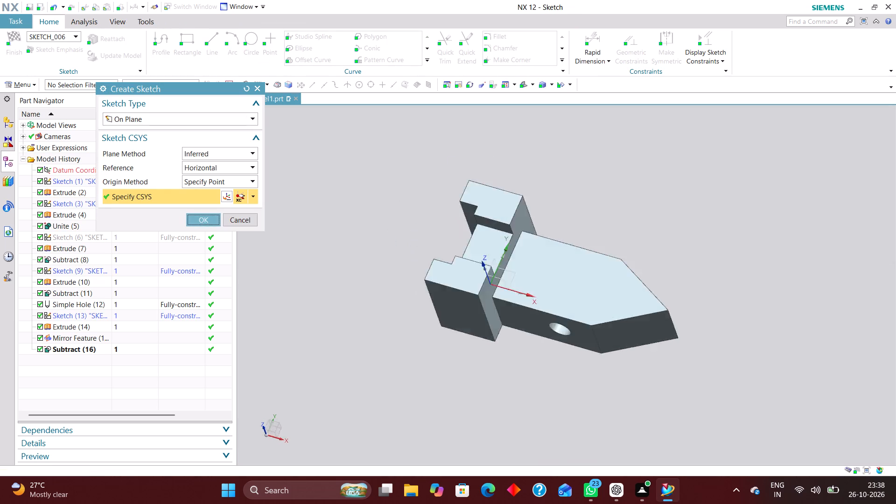
{"action": "scroll", "coordinate": [312, 250], "scroll_direction": "down", "scroll_amount": 4}
{"action": "scroll", "coordinate": [532, 263], "scroll_direction": "up", "scroll_amount": 2}
{"action": "scroll", "coordinate": [392, 248], "scroll_direction": "up", "scroll_amount": 3}
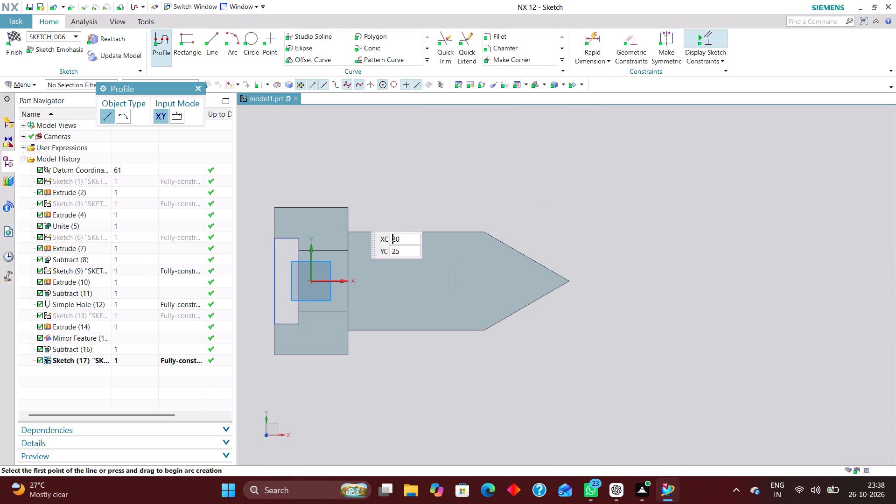
Sketch a rectangle about 24 mm wide across the bar's pointed tip, spanning both slanted edges.
{"action": "left_click", "coordinate": [185, 33]}
{"action": "left_click", "coordinate": [529, 227]}
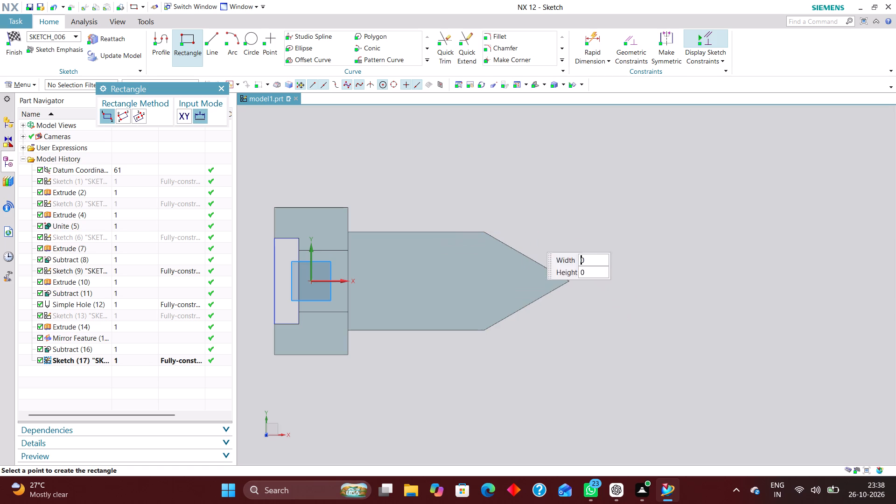
{"action": "left_click", "coordinate": [586, 320]}
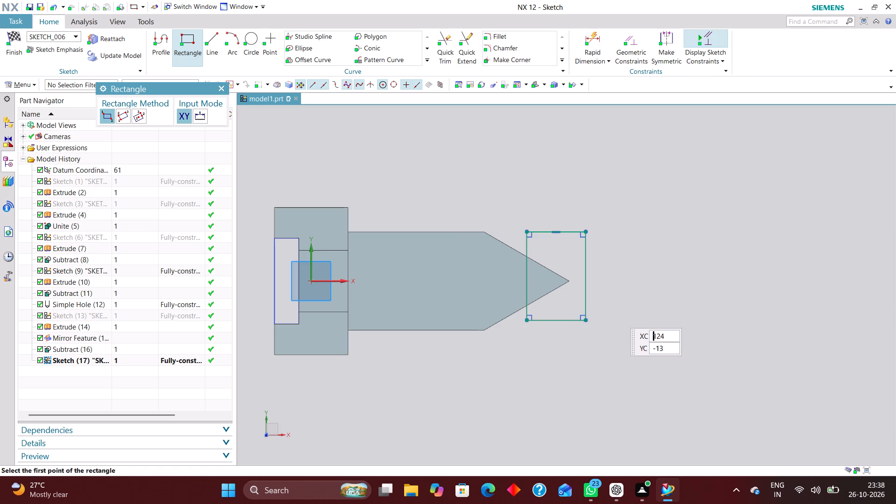
Dimension the rectangle's upper horizontal side and set its width to 20 mm.
{"action": "left_click", "coordinate": [596, 34]}
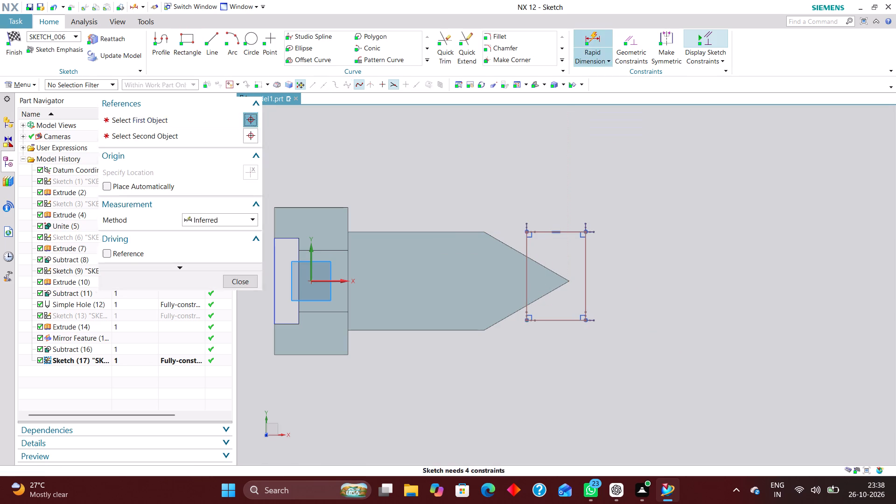
{"action": "left_click", "coordinate": [572, 233]}
{"action": "left_click", "coordinate": [552, 184]}
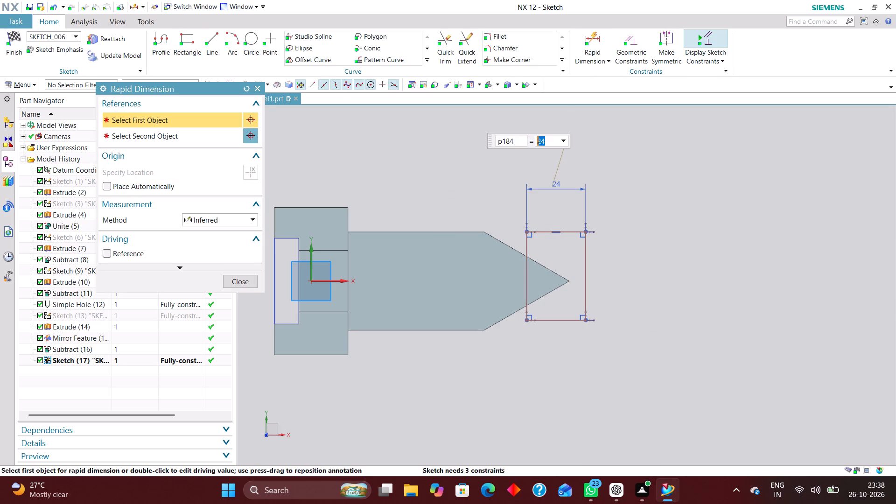
{"action": "type", "text": "20"}
{"action": "key", "text": "Return"}
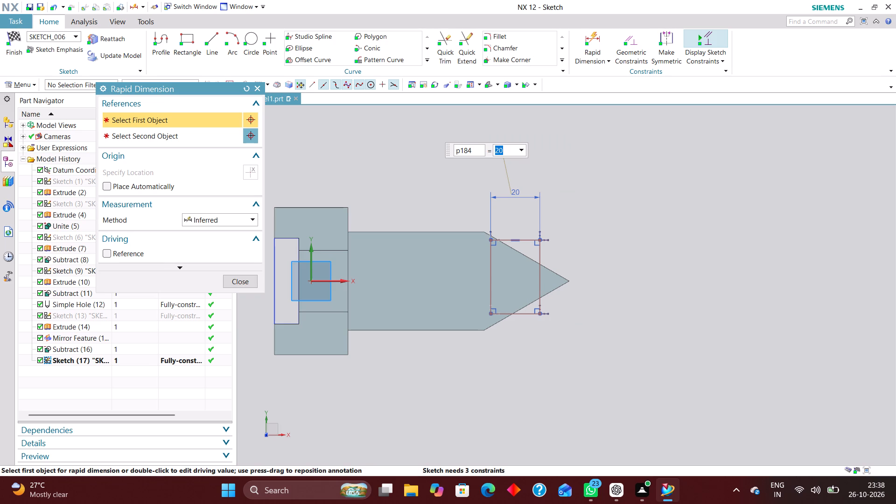
Constrain the midpoint of the rectangle's block-side vertical line to lie on the X axis.
{"action": "left_click", "coordinate": [641, 35]}
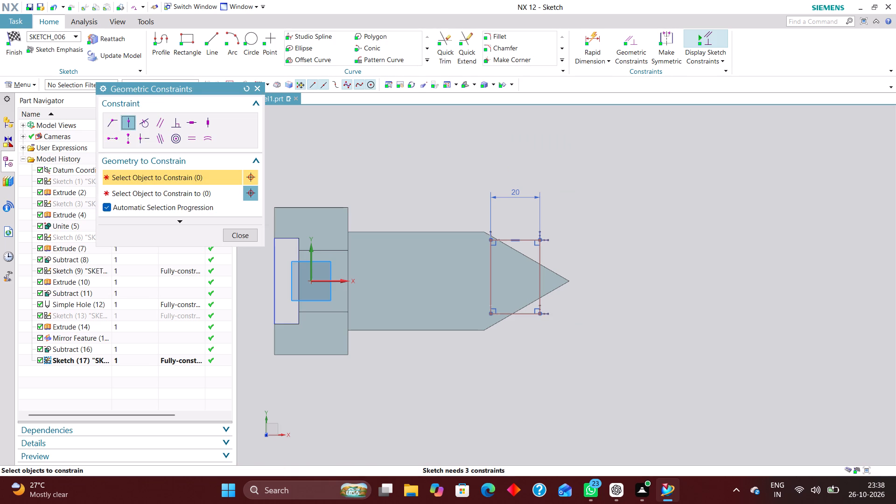
{"action": "left_click", "coordinate": [491, 275]}
{"action": "left_click", "coordinate": [336, 280]}
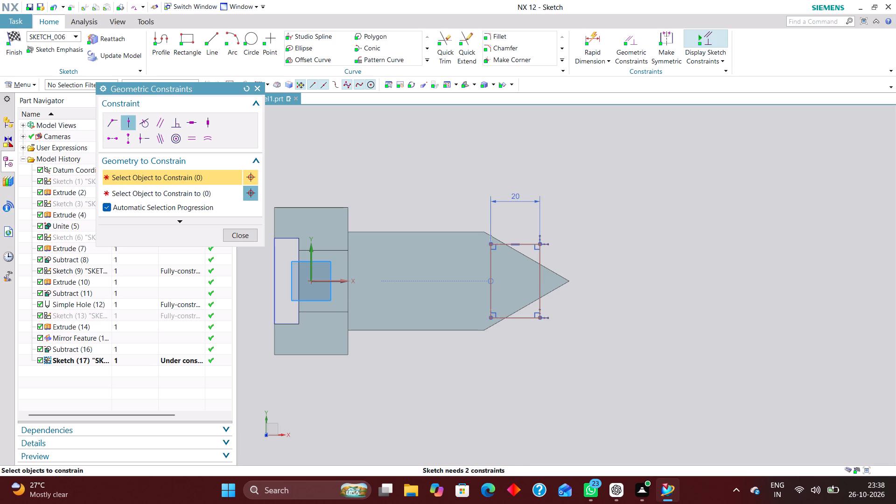
Move the rectangle so the midpoint of its outer vertical side snaps to the bar's pointed tip.
{"action": "scroll", "coordinate": [584, 278], "scroll_direction": "up", "scroll_amount": 2}
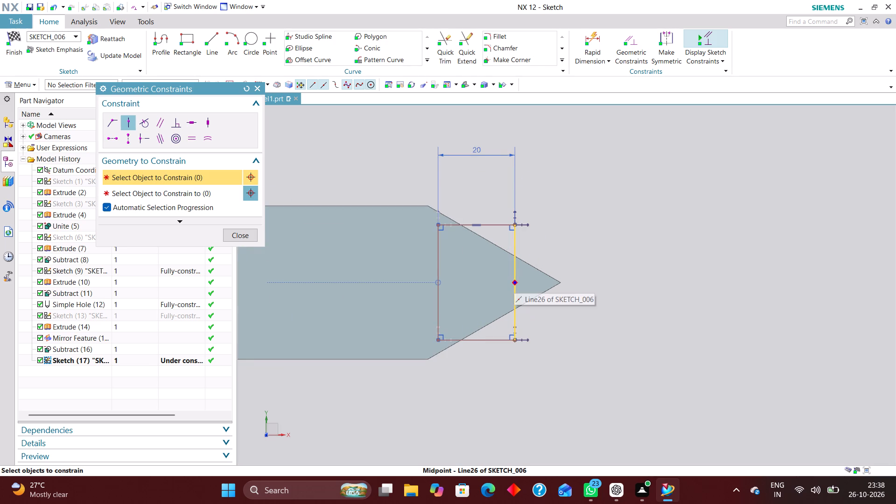
{"action": "left_click_drag", "start_coordinate": [515, 281], "coordinate": [525, 279]}
{"action": "left_click", "coordinate": [242, 234]}
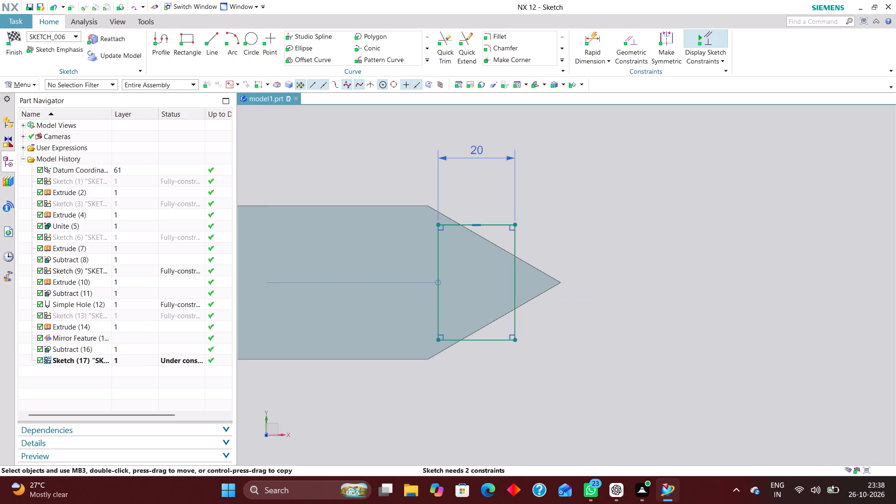
{"action": "left_click_drag", "start_coordinate": [514, 283], "coordinate": [549, 281]}
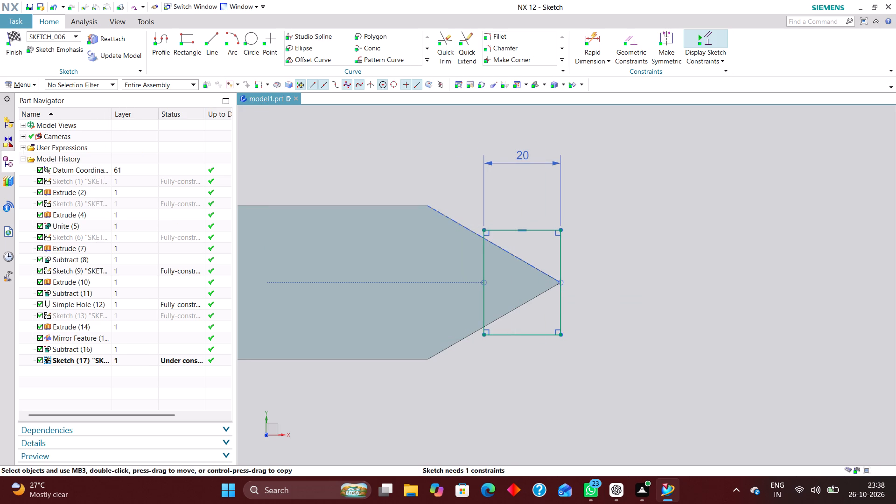
Finish the sketch and extrude the tip rectangle from a 20 mm start to a 44 mm end as a separate body.
{"action": "left_click", "coordinate": [19, 42]}
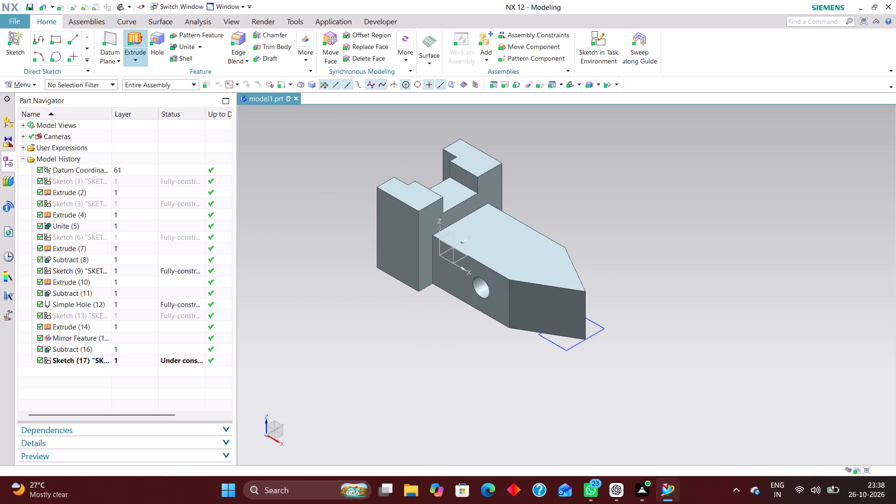
{"action": "left_click", "coordinate": [139, 38]}
{"action": "left_click", "coordinate": [546, 341]}
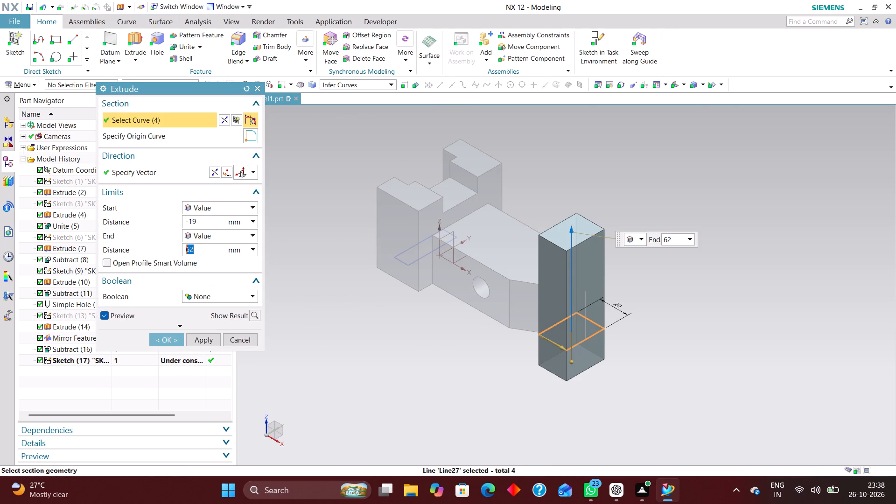
{"action": "left_click_drag", "start_coordinate": [570, 365], "coordinate": [576, 312]}
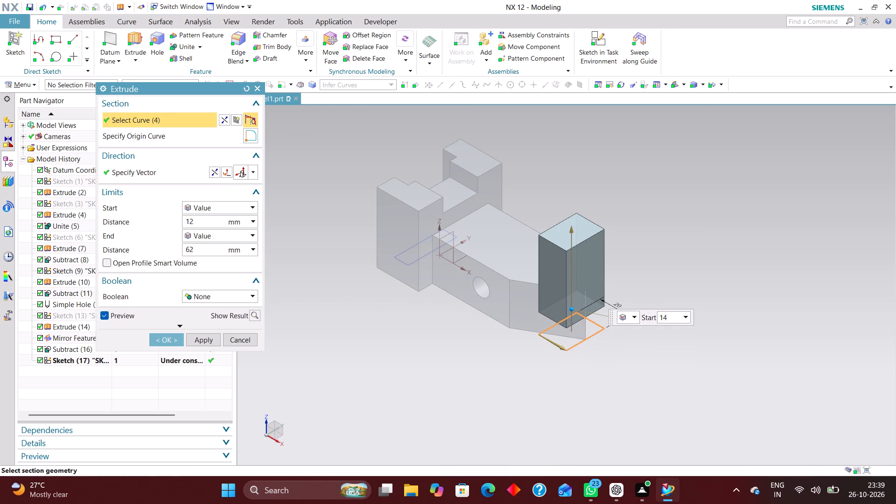
{"action": "left_click_drag", "start_coordinate": [576, 312], "coordinate": [576, 310]}
{"action": "middle_click_drag", "start_coordinate": [649, 374], "coordinate": [661, 346]}
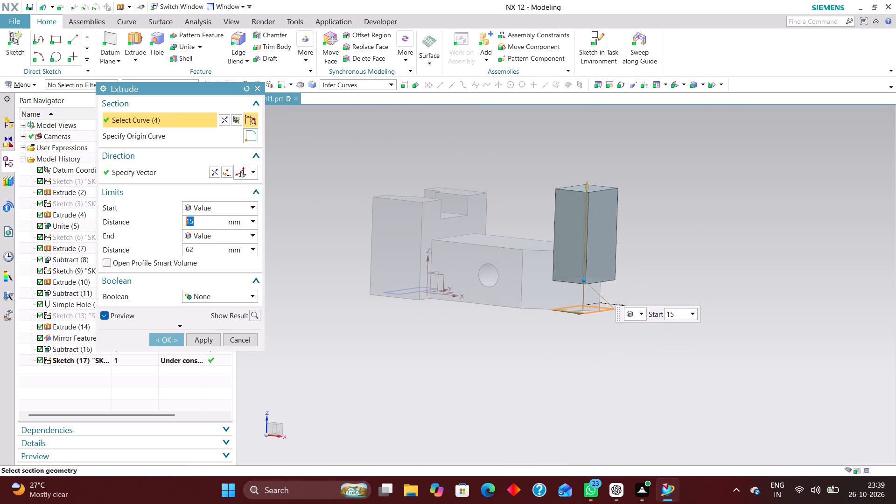
{"action": "right_click_drag", "start_coordinate": [658, 357], "coordinate": [504, 328]}
{"action": "scroll", "coordinate": [617, 272], "scroll_direction": "up", "scroll_amount": 4}
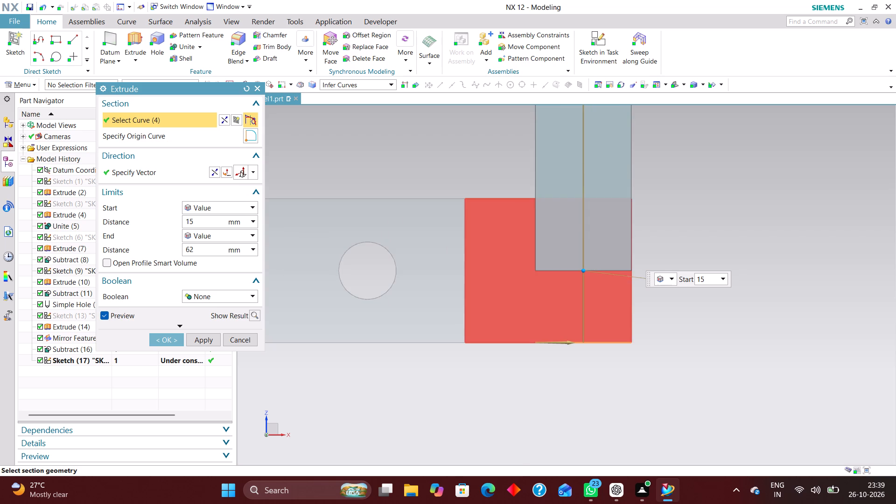
{"action": "scroll", "coordinate": [603, 280], "scroll_direction": "down", "scroll_amount": 2}
{"action": "left_click_drag", "start_coordinate": [591, 274], "coordinate": [589, 226]}
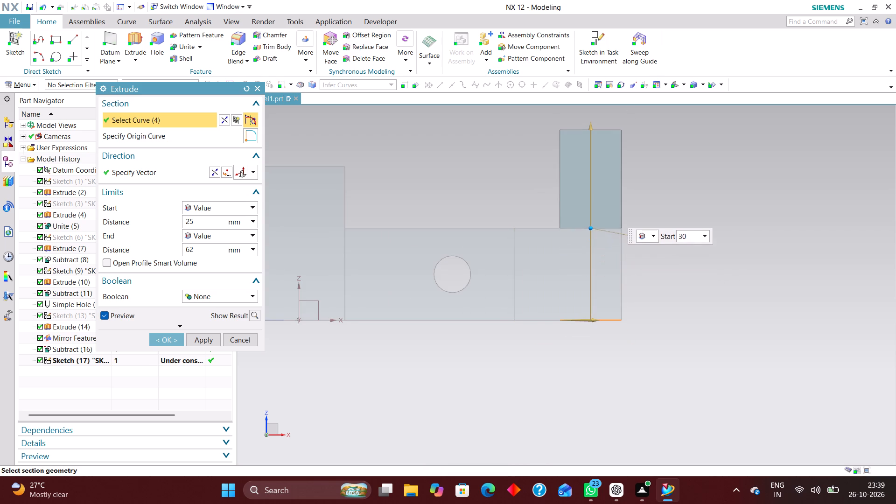
{"action": "left_click_drag", "start_coordinate": [589, 226], "coordinate": [588, 228]}
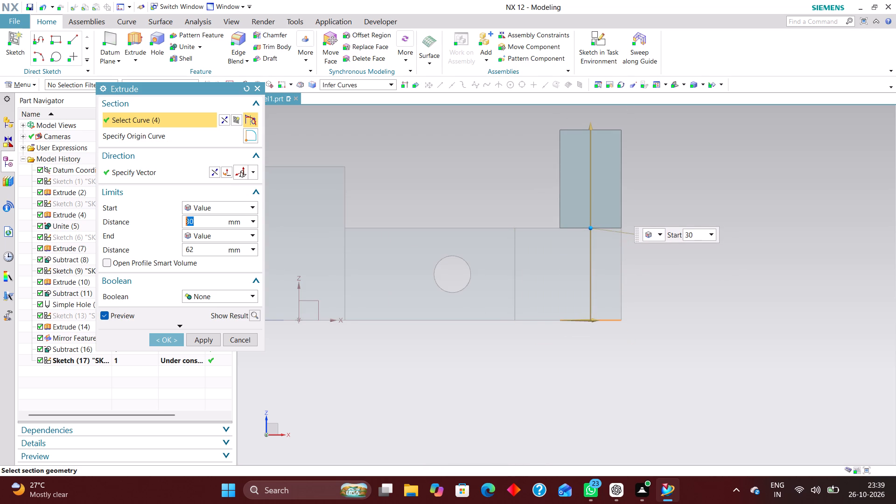
{"action": "left_click_drag", "start_coordinate": [592, 224], "coordinate": [588, 317]}
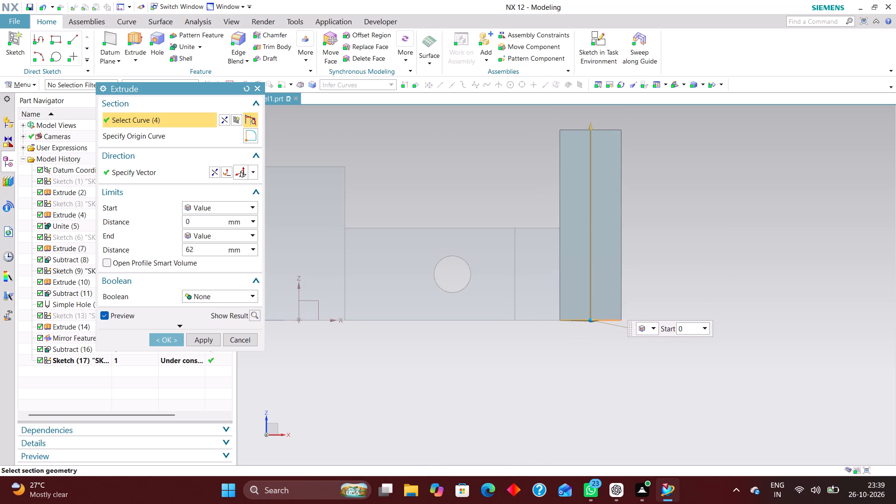
{"action": "left_click_drag", "start_coordinate": [588, 317], "coordinate": [588, 316]}
{"action": "left_click_drag", "start_coordinate": [589, 126], "coordinate": [584, 226]}
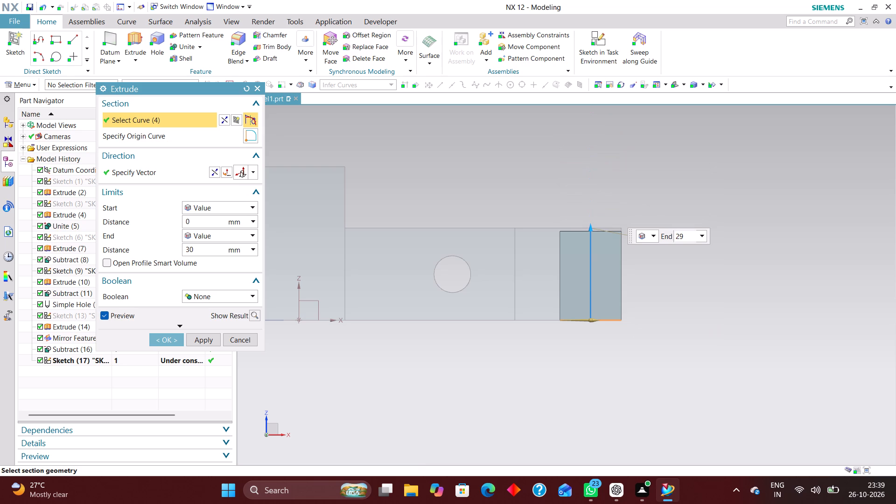
{"action": "left_click_drag", "start_coordinate": [584, 226], "coordinate": [583, 224]}
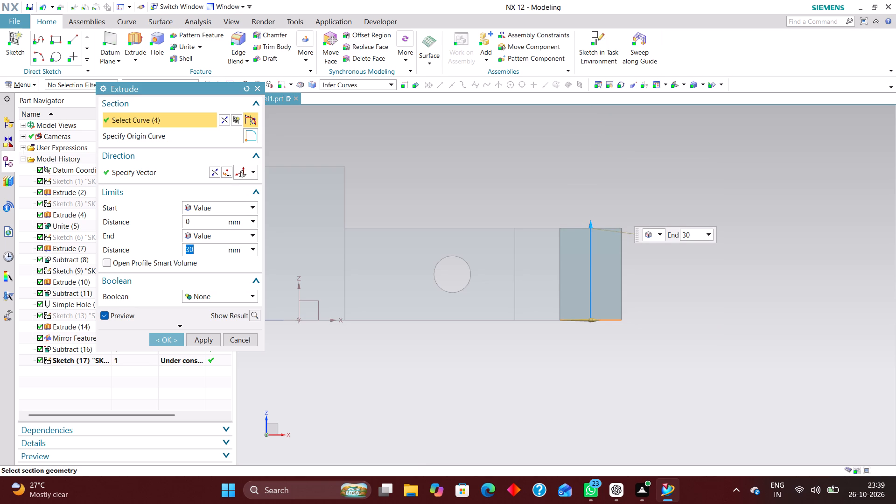
{"action": "left_click_drag", "start_coordinate": [592, 322], "coordinate": [592, 314]}
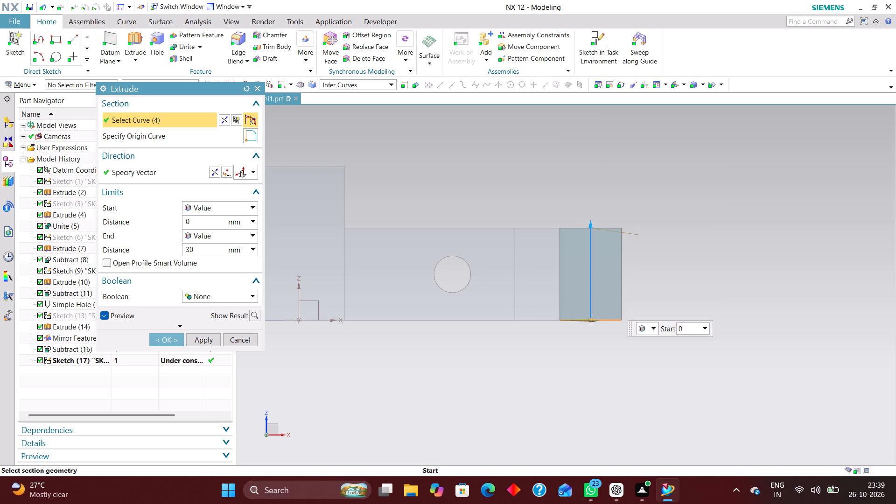
{"action": "left_click_drag", "start_coordinate": [592, 314], "coordinate": [594, 262]}
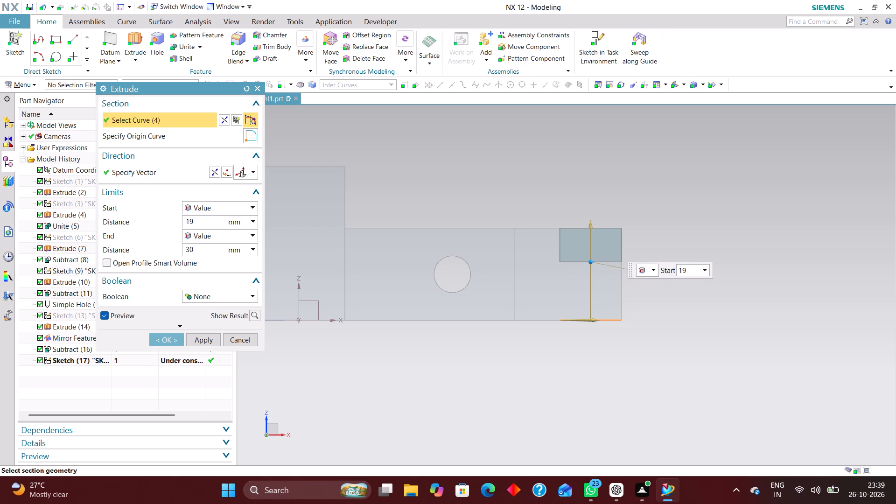
{"action": "left_click_drag", "start_coordinate": [594, 262], "coordinate": [593, 260]}
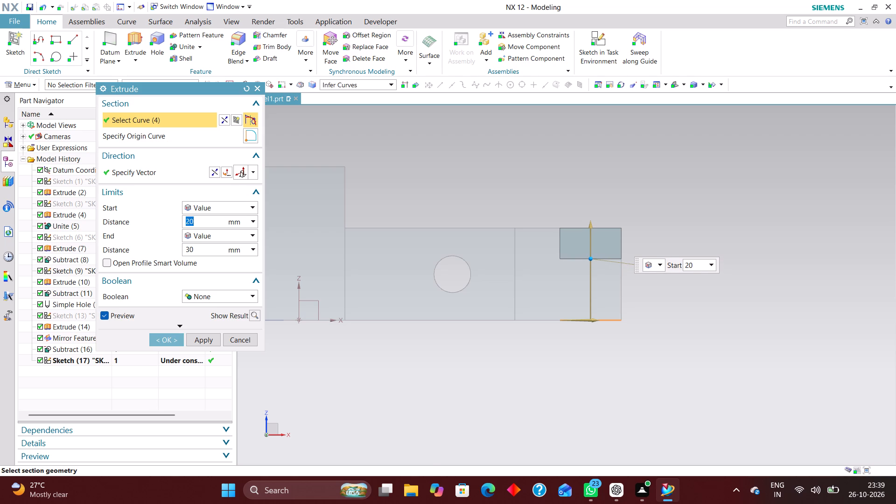
{"action": "left_click_drag", "start_coordinate": [592, 232], "coordinate": [592, 191]}
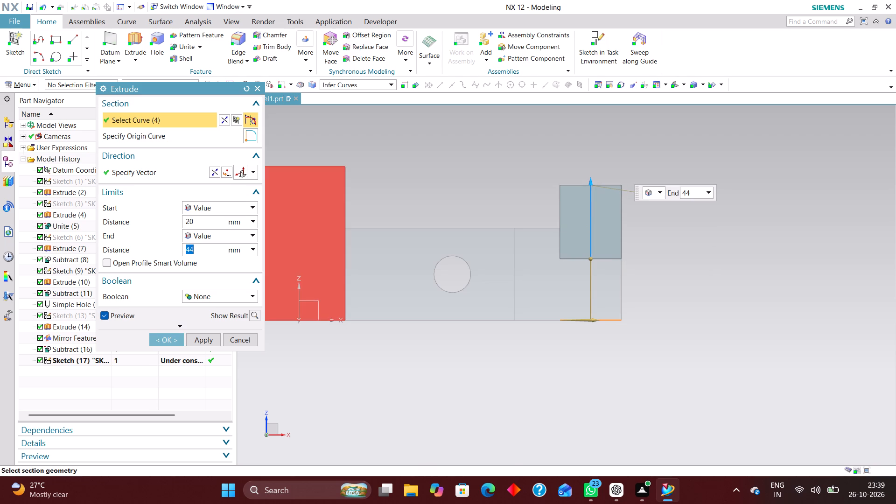
{"action": "left_click", "coordinate": [152, 343]}
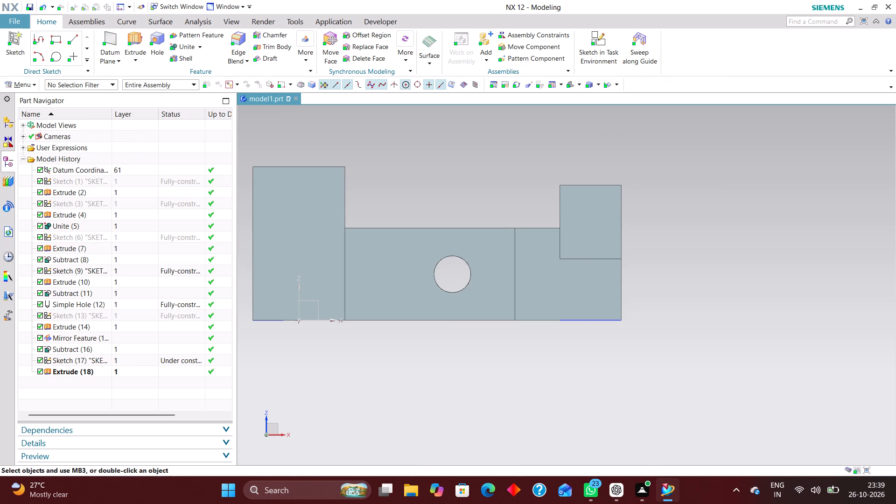
Subtract the extruded block from the main body to cut a step into the bar's pointed end.
{"action": "middle_click_drag", "start_coordinate": [672, 288], "coordinate": [642, 308]}
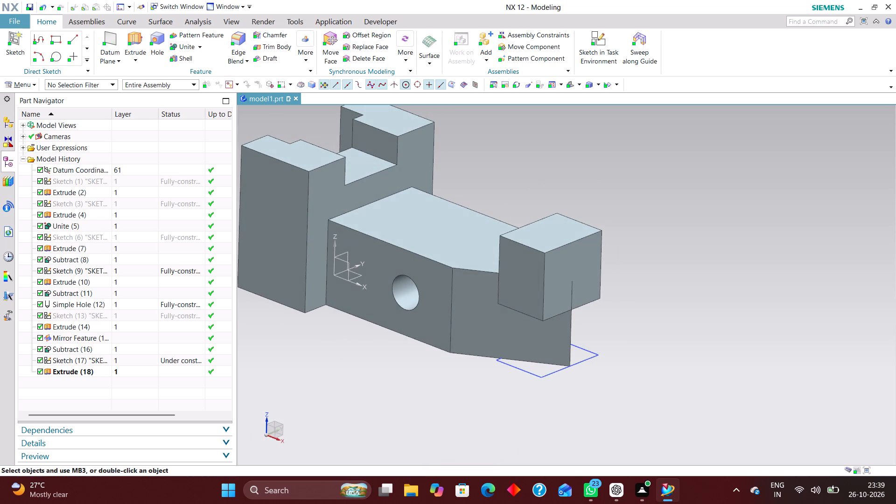
{"action": "left_click", "coordinate": [202, 50]}
{"action": "left_click", "coordinate": [199, 67]}
{"action": "left_click", "coordinate": [426, 273]}
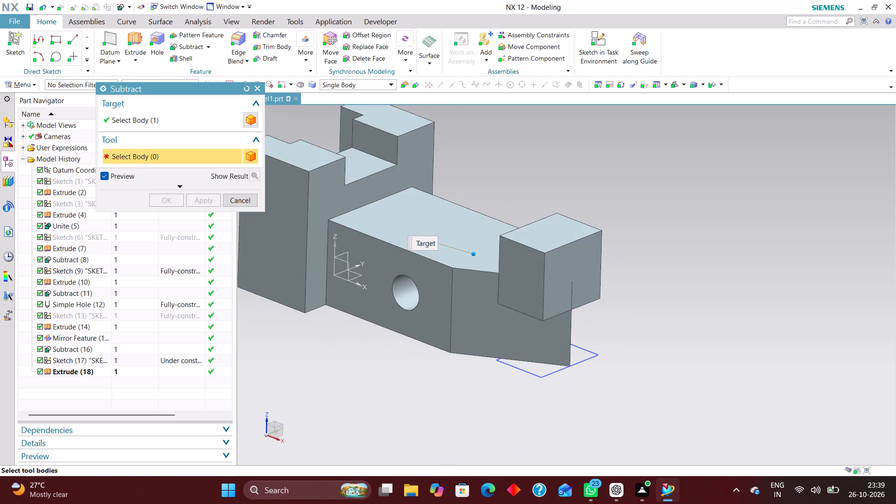
{"action": "left_click", "coordinate": [561, 261]}
{"action": "left_click", "coordinate": [167, 200]}
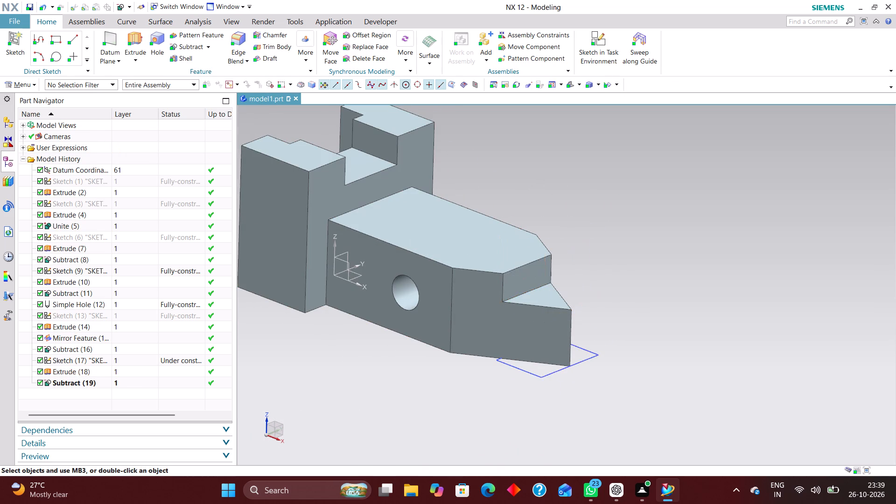
Hide the rectangle sketch beneath the bar's pointed tip.
{"action": "scroll", "coordinate": [649, 282], "scroll_direction": "down", "scroll_amount": 2}
{"action": "scroll", "coordinate": [622, 358], "scroll_direction": "up", "scroll_amount": 2}
{"action": "right_click_drag", "start_coordinate": [603, 313], "coordinate": [605, 352]}
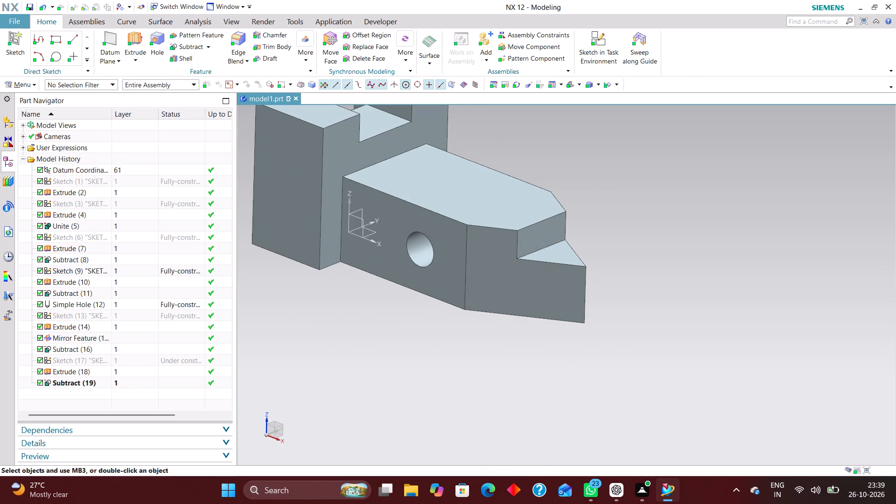
{"action": "scroll", "coordinate": [705, 385], "scroll_direction": "down", "scroll_amount": 2}
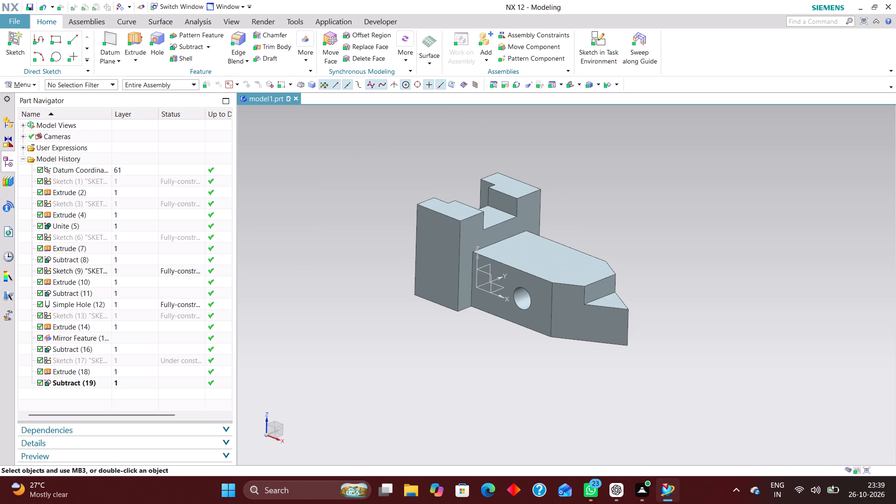
{"action": "key", "text": "End"}
{"action": "key", "text": "End"}
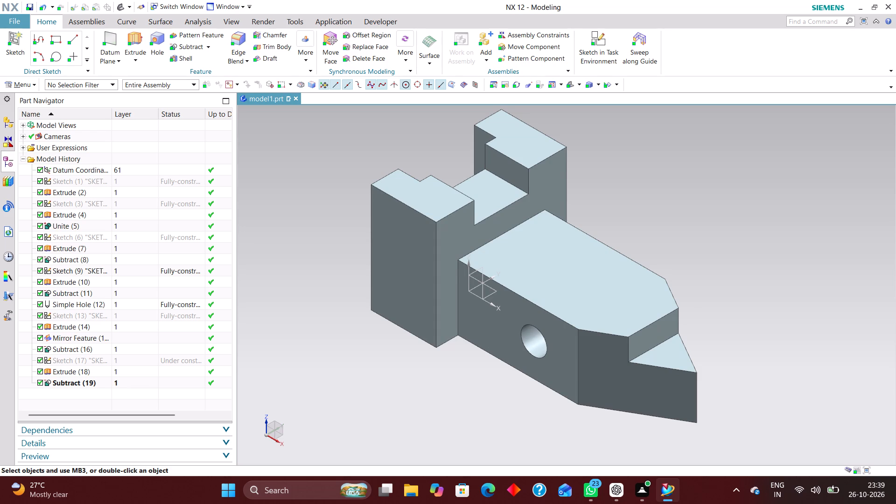
Reorder the model history so the simple hole comes last, after the tip block's extrude and subtract.
{"action": "left_click", "coordinate": [73, 303]}
{"action": "left_click_drag", "start_coordinate": [73, 301], "coordinate": [83, 312]}
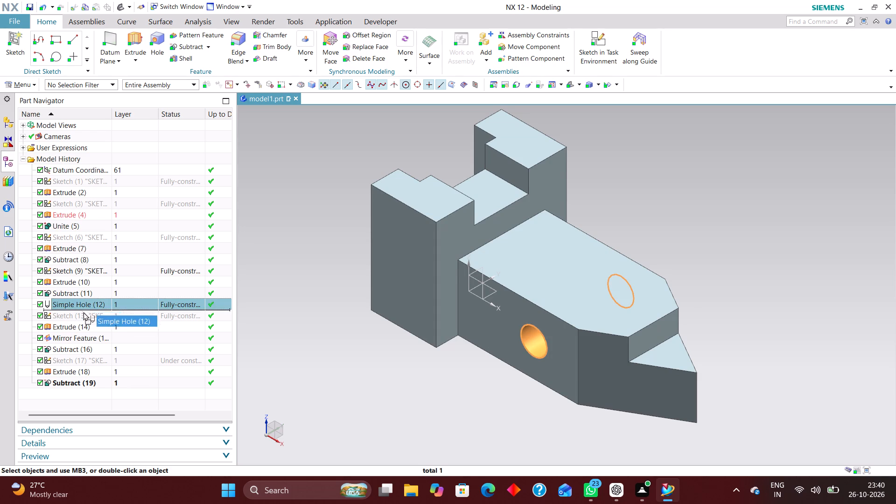
{"action": "left_click_drag", "start_coordinate": [83, 312], "coordinate": [102, 382]}
{"action": "left_click_drag", "start_coordinate": [97, 380], "coordinate": [97, 371]}
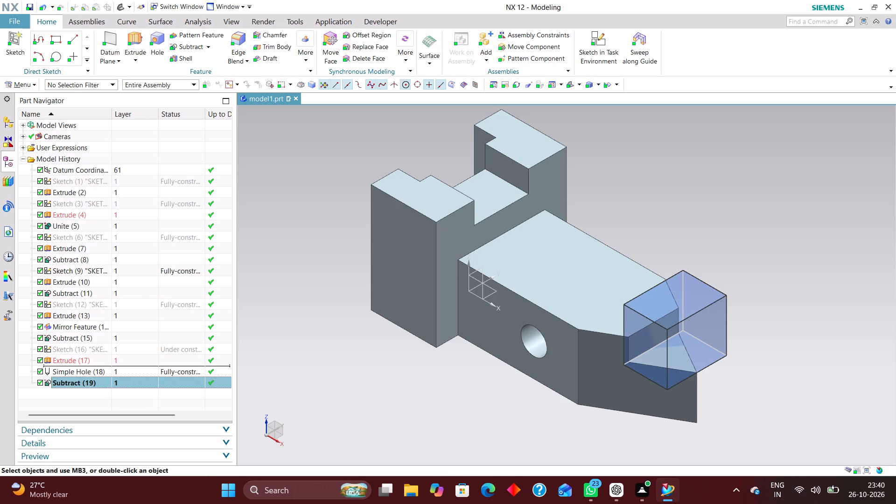
Edit the tip rectangle's sketch with rollback, dimension its outer vertical side at 30 mm and finish the sketch.
{"action": "left_click", "coordinate": [140, 348]}
{"action": "right_click", "coordinate": [139, 348]}
{"action": "left_click", "coordinate": [185, 102]}
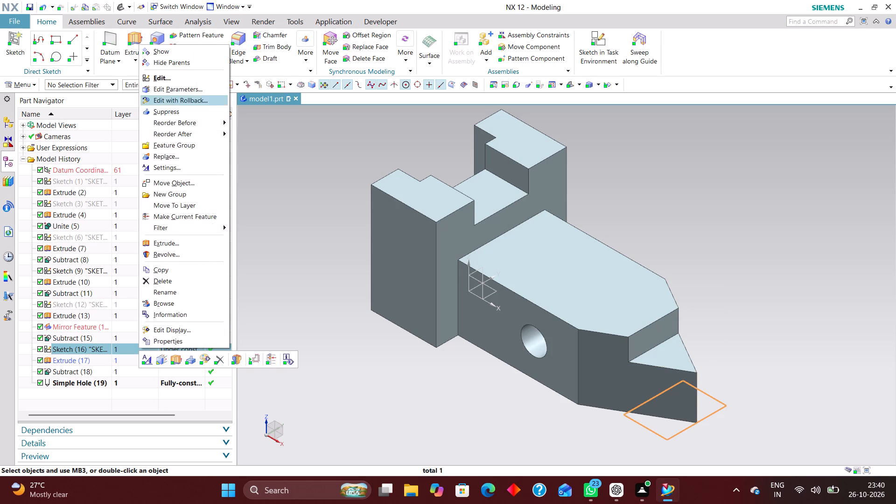
{"action": "scroll", "coordinate": [560, 160], "scroll_direction": "down", "scroll_amount": 3}
{"action": "left_click", "coordinate": [591, 32]}
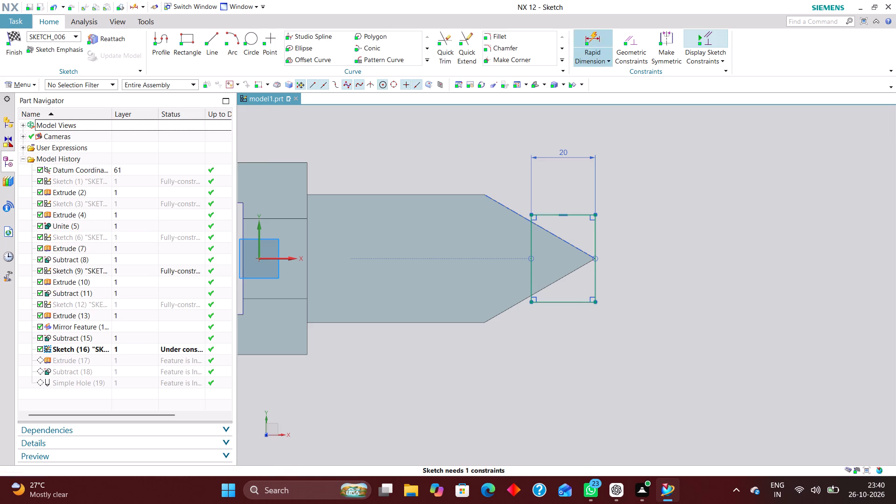
{"action": "scroll", "coordinate": [607, 230], "scroll_direction": "down", "scroll_amount": 2}
{"action": "left_click", "coordinate": [597, 241]}
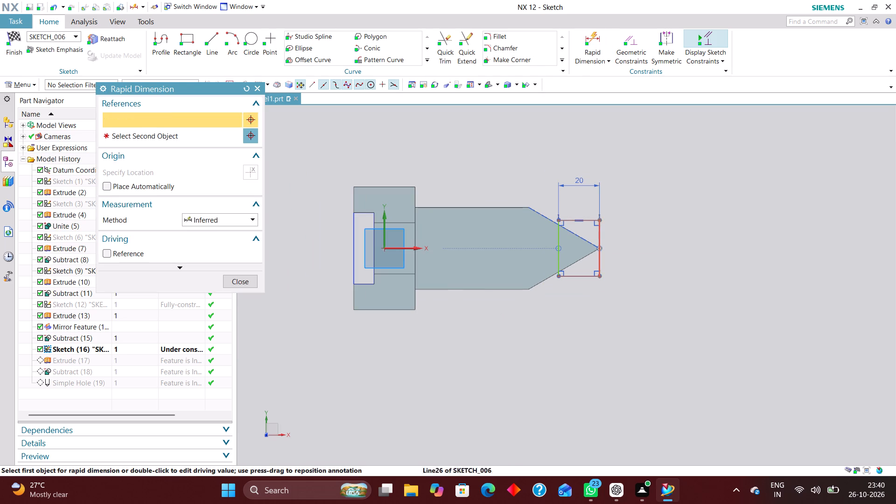
{"action": "left_click", "coordinate": [625, 243]}
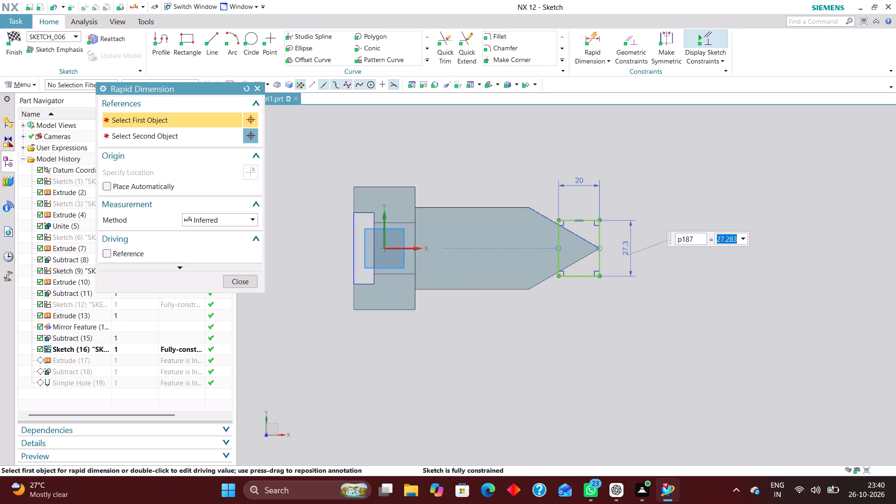
{"action": "type", "text": "30"}
{"action": "key", "text": "Return"}
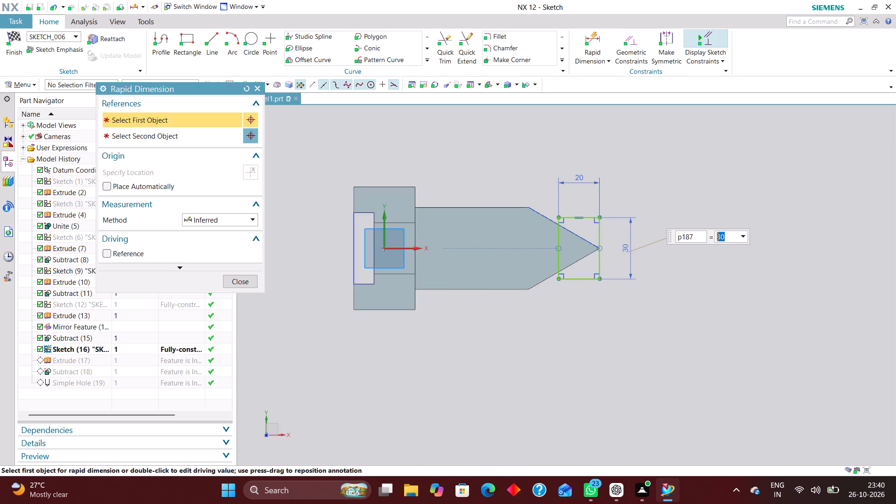
{"action": "left_click", "coordinate": [249, 285]}
{"action": "left_click", "coordinate": [12, 33]}
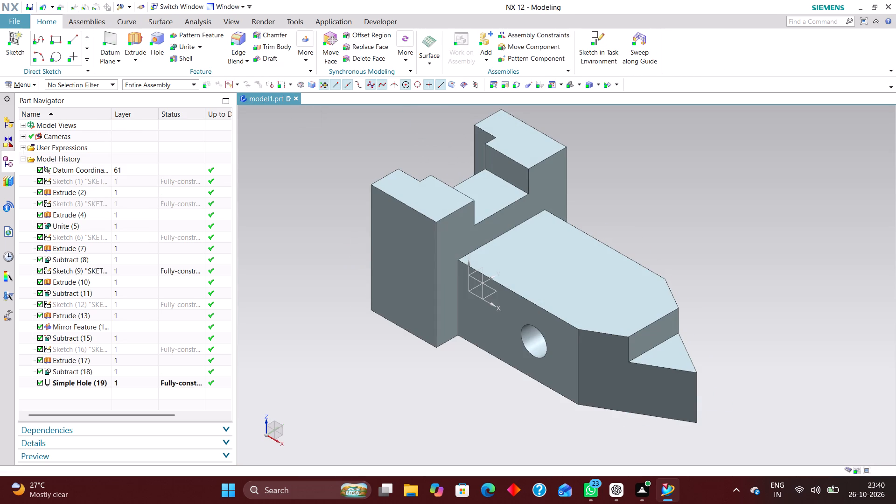
Hide Sketch (9) in the model history.
{"action": "left_click", "coordinate": [125, 271]}
{"action": "right_click", "coordinate": [128, 272]}
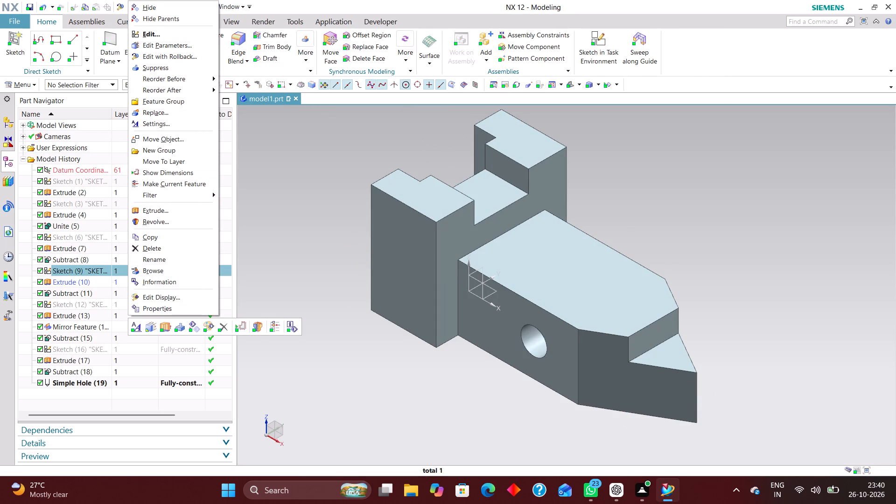
{"action": "left_click", "coordinate": [197, 327]}
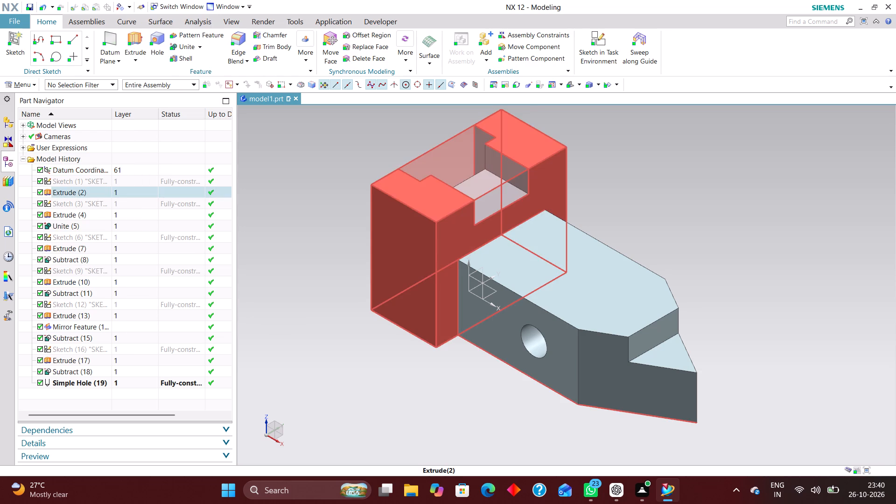
Move the datum coordinate system to layer 220.
{"action": "left_click", "coordinate": [137, 168]}
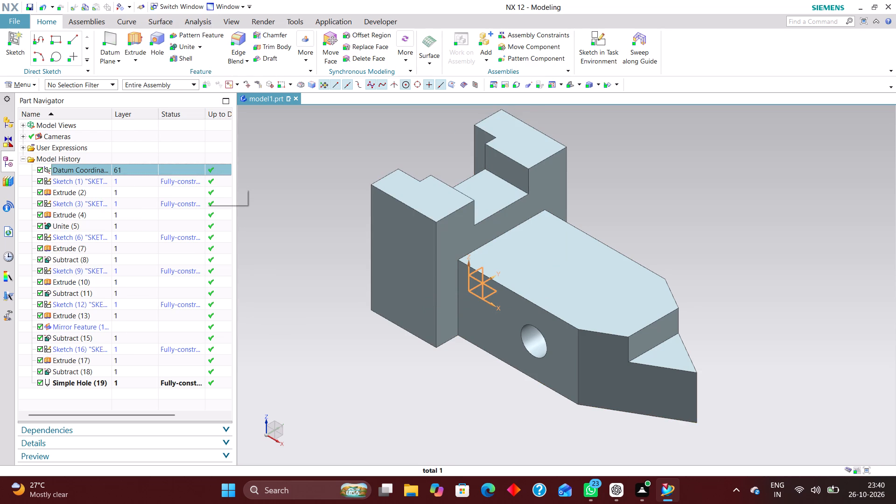
{"action": "key", "text": "ctrl+j"}
{"action": "type", "text": "220"}
{"action": "key", "text": "Return"}
Move Sketch (1), the base block's profile, to layer 11.
{"action": "left_click", "coordinate": [130, 179]}
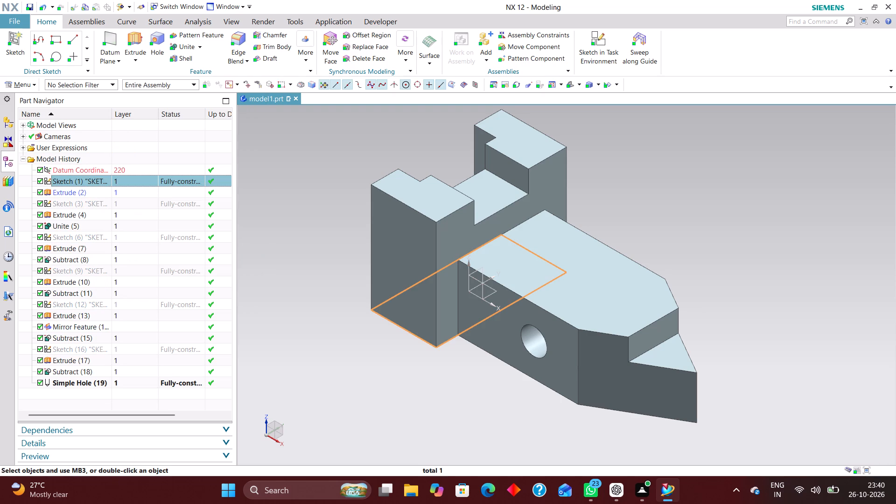
{"action": "key", "text": "ctrl+j"}
{"action": "type", "text": "11"}
{"action": "key", "text": "Return"}
Move the solid body, selected through Extrude (2), to layer 2.
{"action": "left_click", "coordinate": [123, 195]}
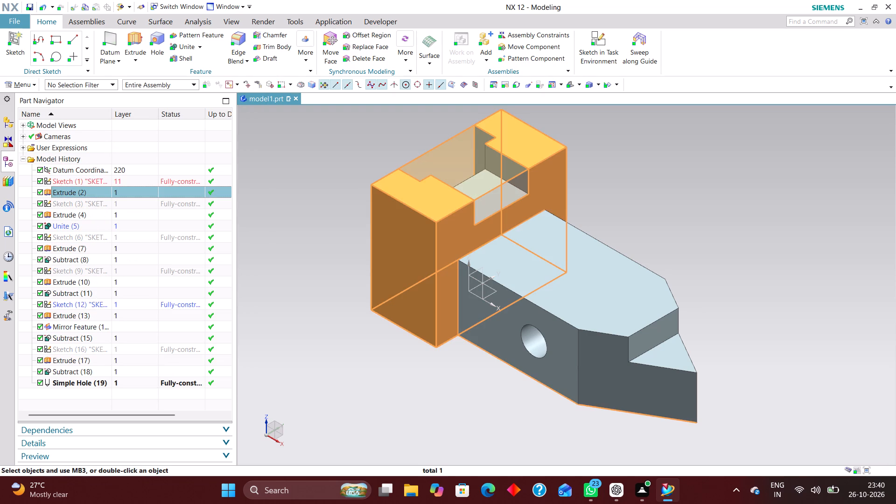
{"action": "key", "text": "ctrl+j"}
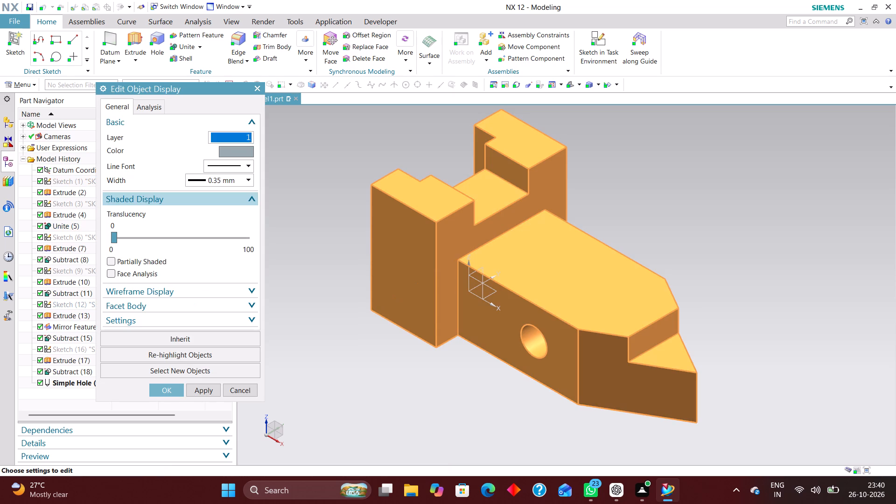
{"action": "key", "text": "2"}
{"action": "key", "text": "Return"}
Move Sketch (3), the bar's rectangular profile, to layer 12.
{"action": "left_click", "coordinate": [127, 204]}
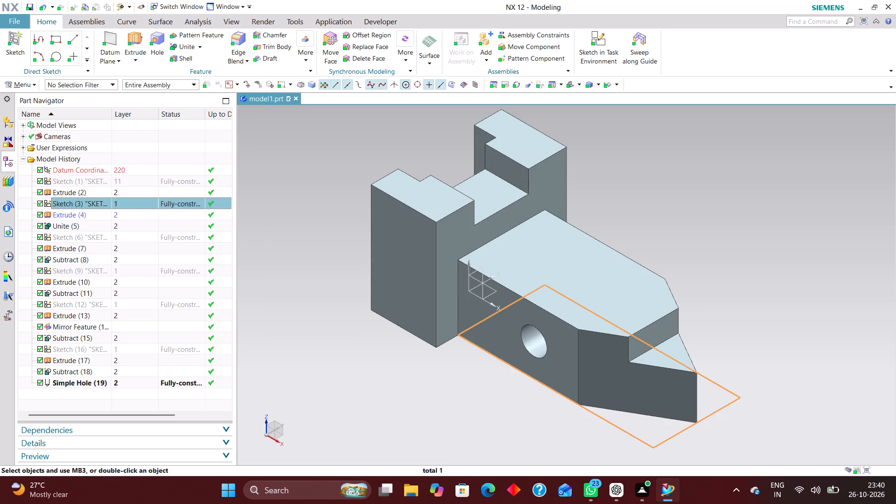
{"action": "key", "text": "ctrl+j"}
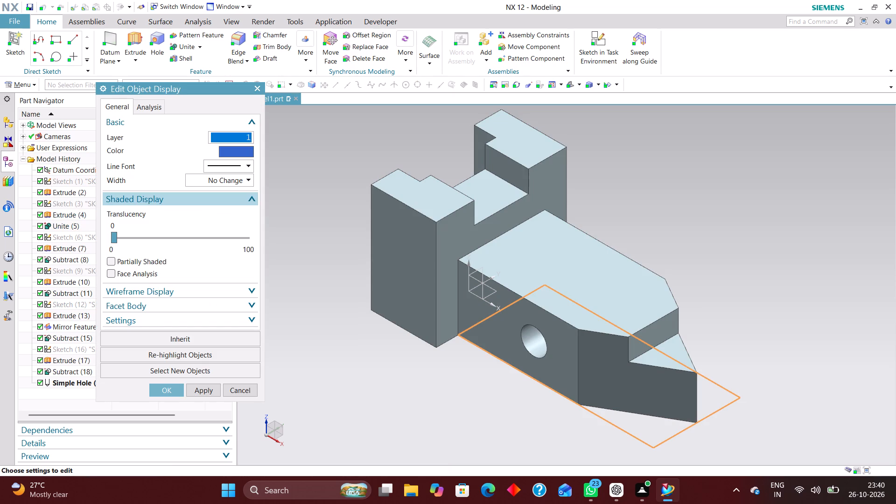
{"action": "type", "text": "12"}
{"action": "key", "text": "Return"}
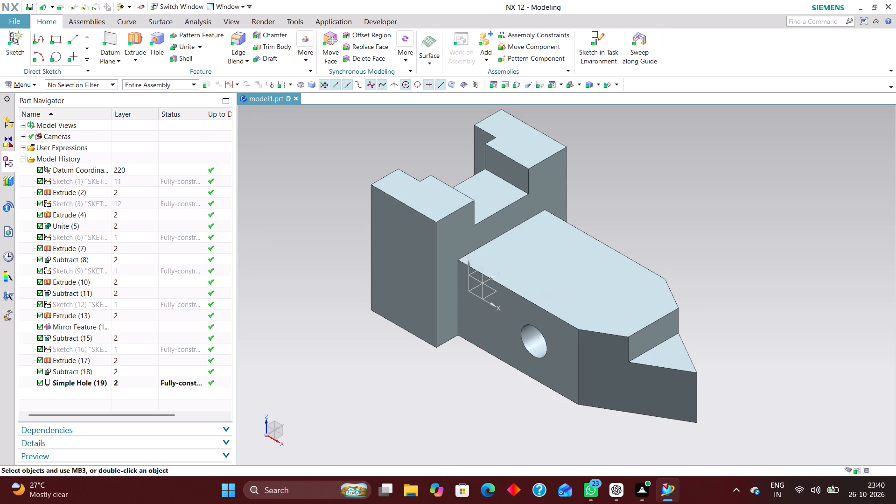
Move Sketch (6), the upright rectangle for the cut in the top of the block, to layer 13.
{"action": "left_click", "coordinate": [124, 238]}
{"action": "key", "text": "ctrl+j"}
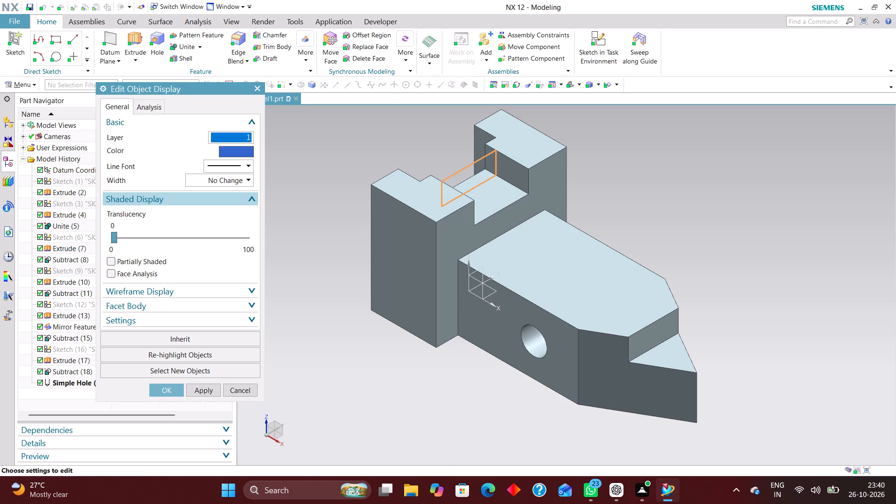
{"action": "type", "text": "13"}
{"action": "key", "text": "Return"}
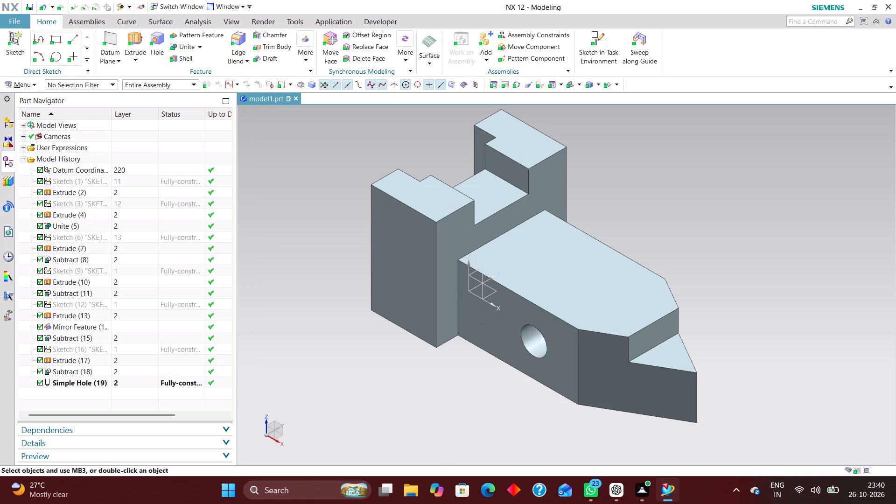
Move Sketch (9), the narrow rectangle used for the block's second cut, to layer 14.
{"action": "left_click", "coordinate": [137, 269]}
{"action": "key", "text": "ctrl+j"}
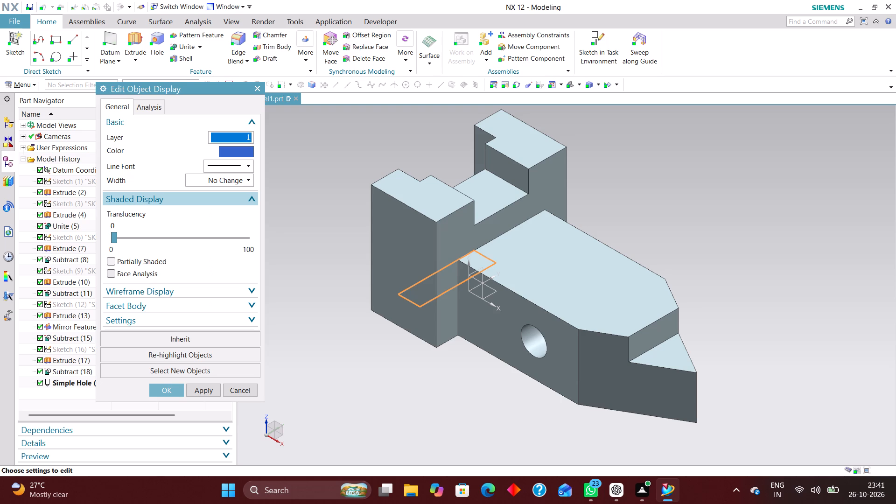
{"action": "type", "text": "14"}
{"action": "key", "text": "Return"}
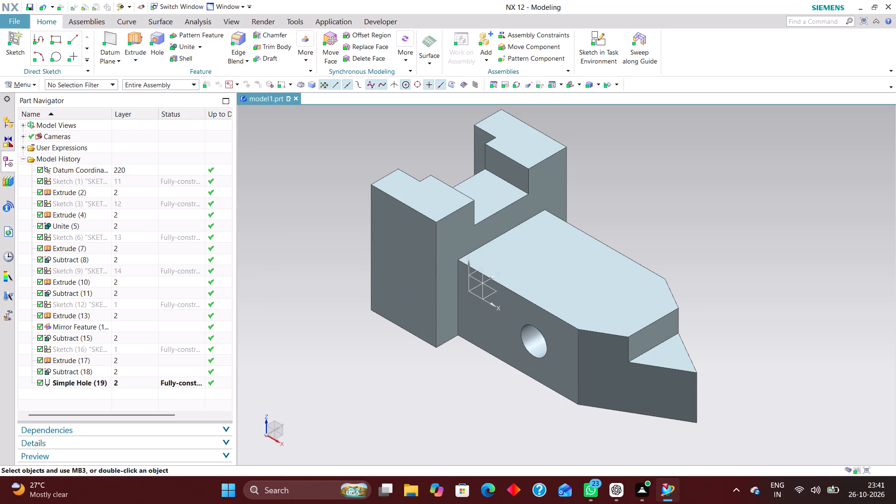
Move Sketch (12), the triangular profile that tapers the bar's point, to layer 15.
{"action": "left_click", "coordinate": [132, 304]}
{"action": "key", "text": "ctrl+j"}
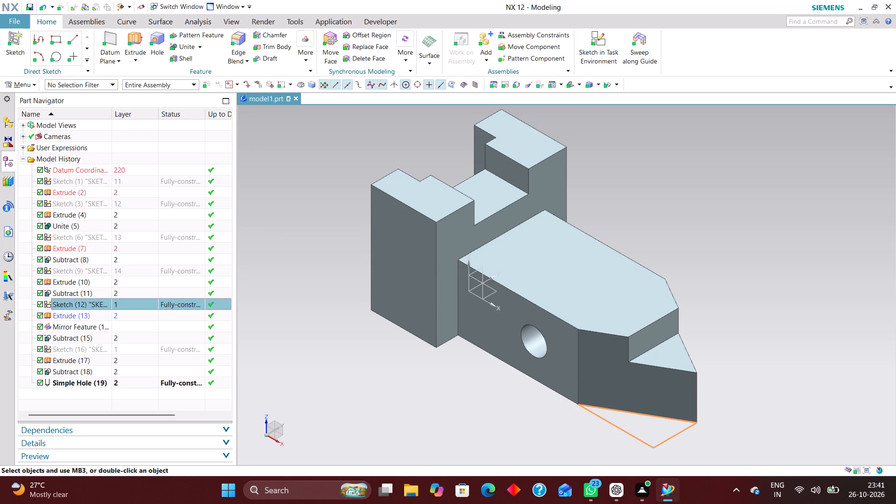
{"action": "type", "text": "15"}
{"action": "key", "text": "Return"}
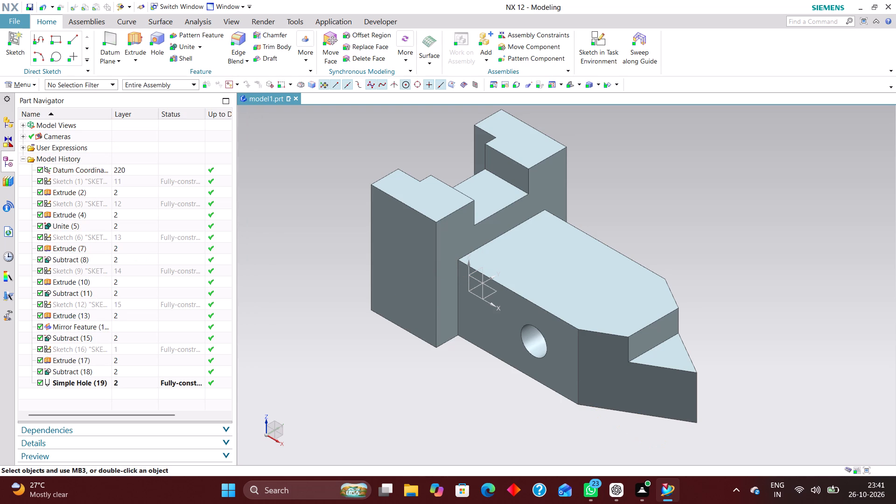
Move Sketch (16), the rectangle for the step at the bar's tip, to layer 16.
{"action": "left_click", "coordinate": [128, 347]}
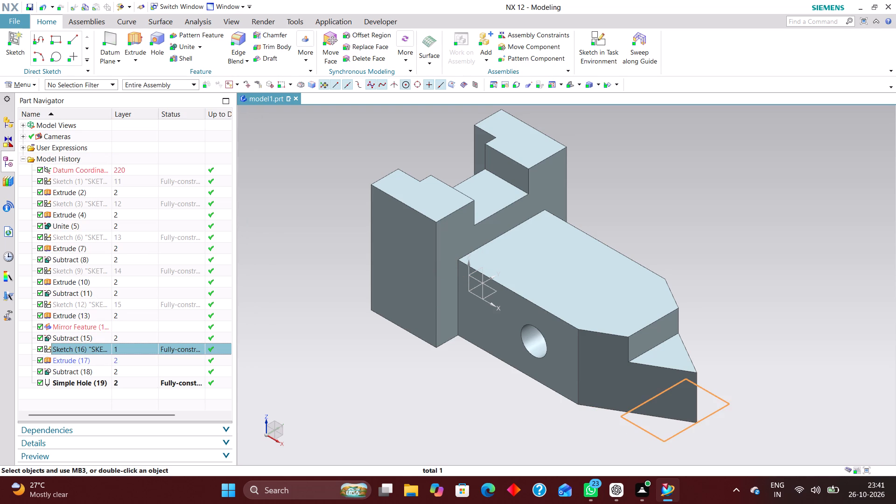
{"action": "key", "text": "ctrl+j"}
{"action": "type", "text": "16"}
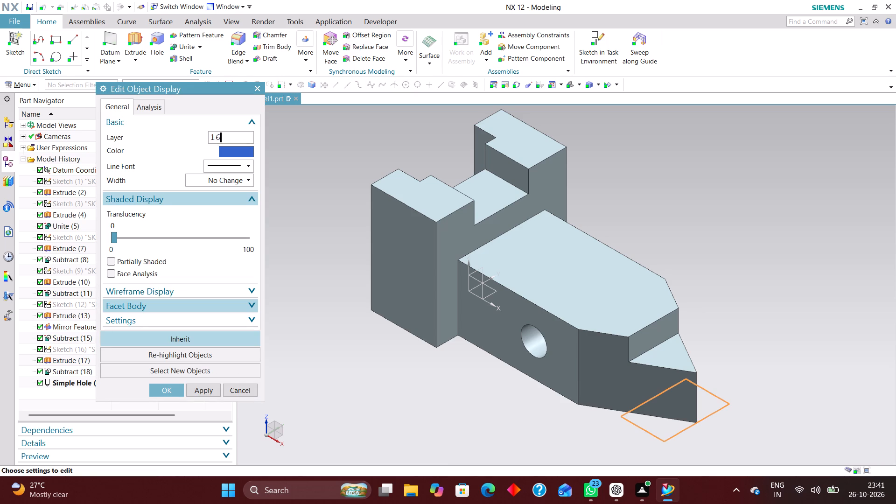
{"action": "key", "text": "Return"}
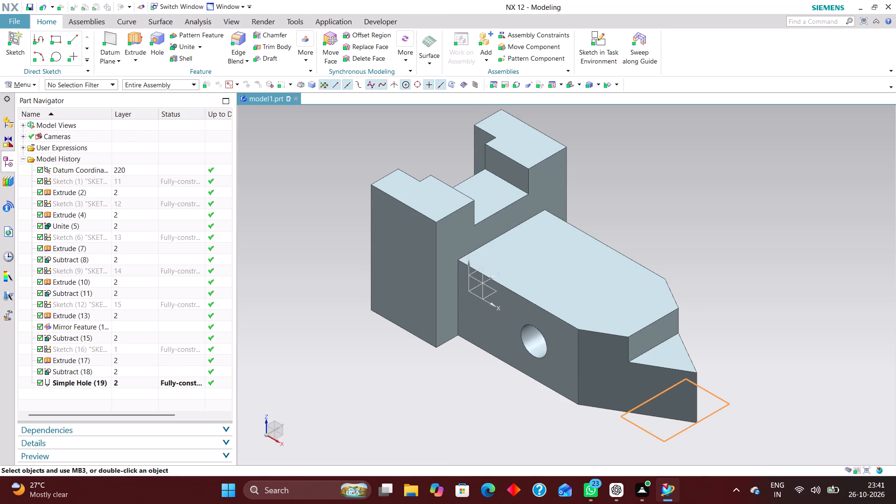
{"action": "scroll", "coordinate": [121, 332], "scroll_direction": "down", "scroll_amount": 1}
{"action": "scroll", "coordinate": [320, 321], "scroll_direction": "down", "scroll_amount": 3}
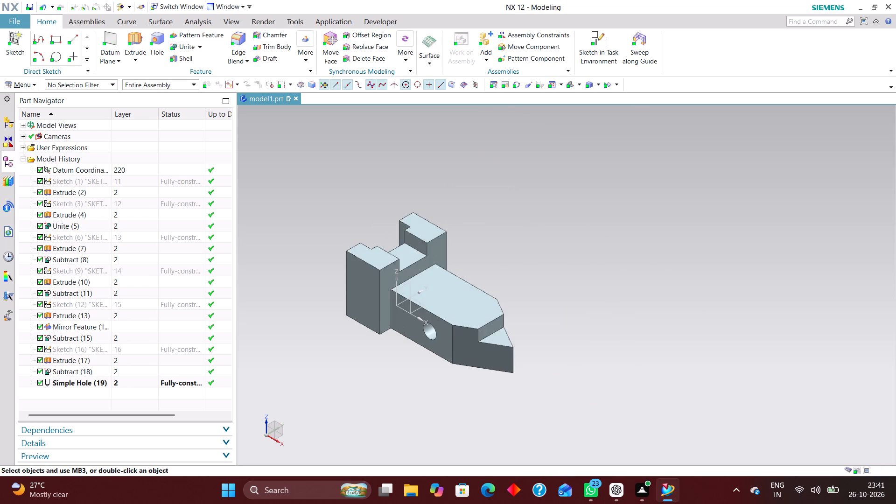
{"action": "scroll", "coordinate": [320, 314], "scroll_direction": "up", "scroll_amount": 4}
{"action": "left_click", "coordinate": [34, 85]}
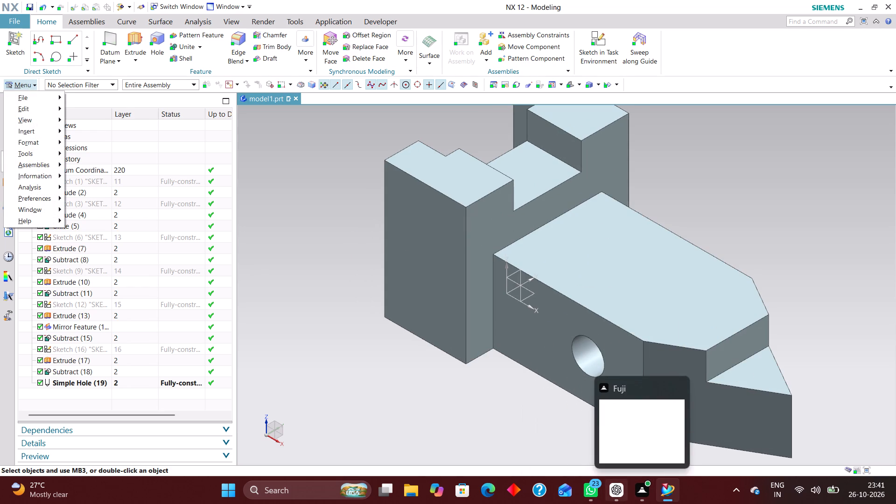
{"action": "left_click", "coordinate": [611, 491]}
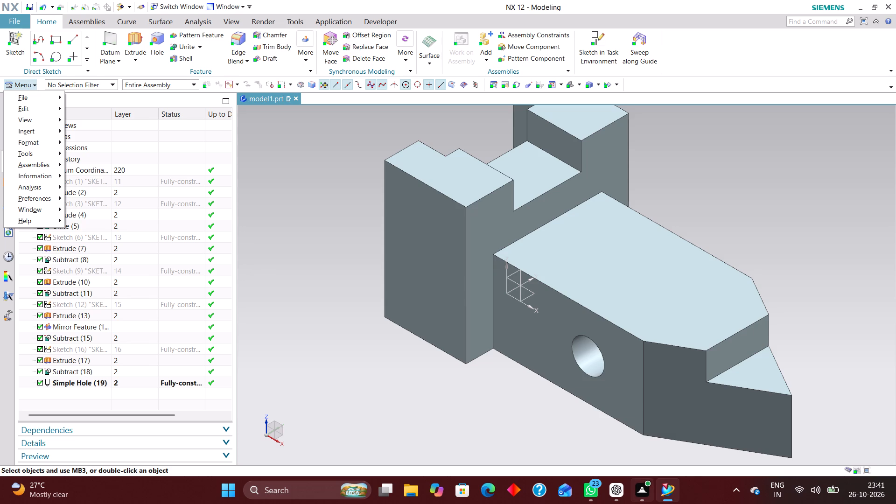
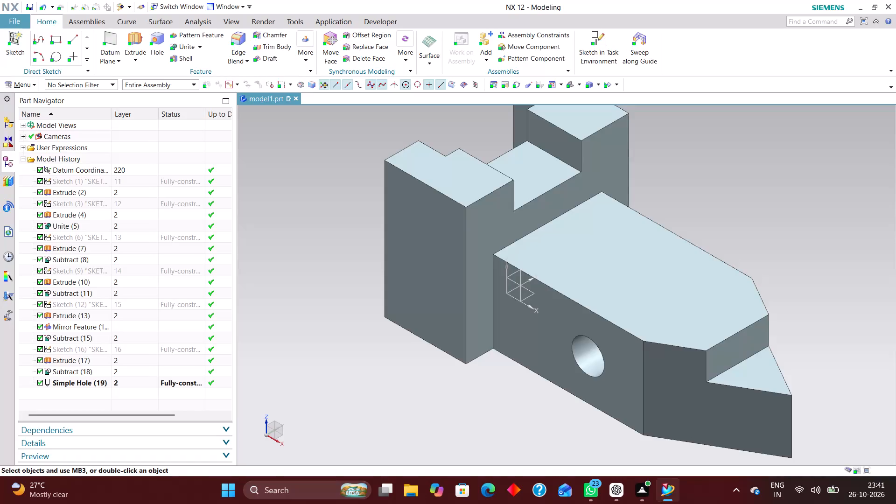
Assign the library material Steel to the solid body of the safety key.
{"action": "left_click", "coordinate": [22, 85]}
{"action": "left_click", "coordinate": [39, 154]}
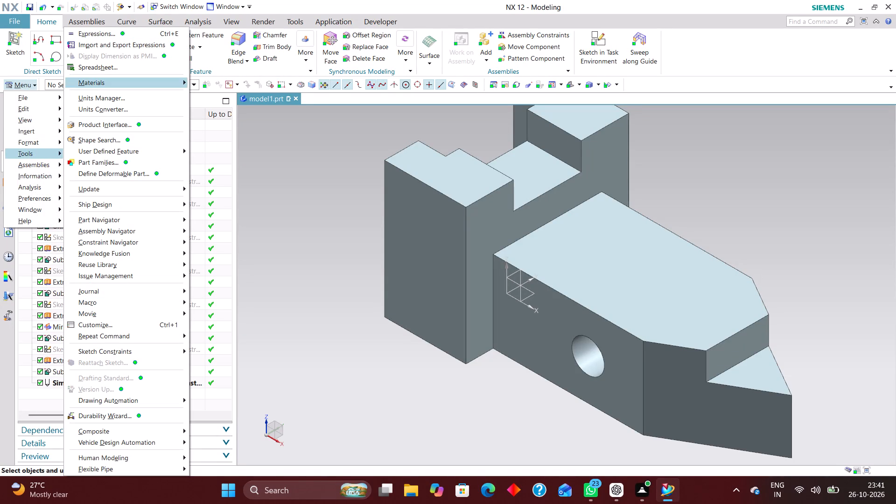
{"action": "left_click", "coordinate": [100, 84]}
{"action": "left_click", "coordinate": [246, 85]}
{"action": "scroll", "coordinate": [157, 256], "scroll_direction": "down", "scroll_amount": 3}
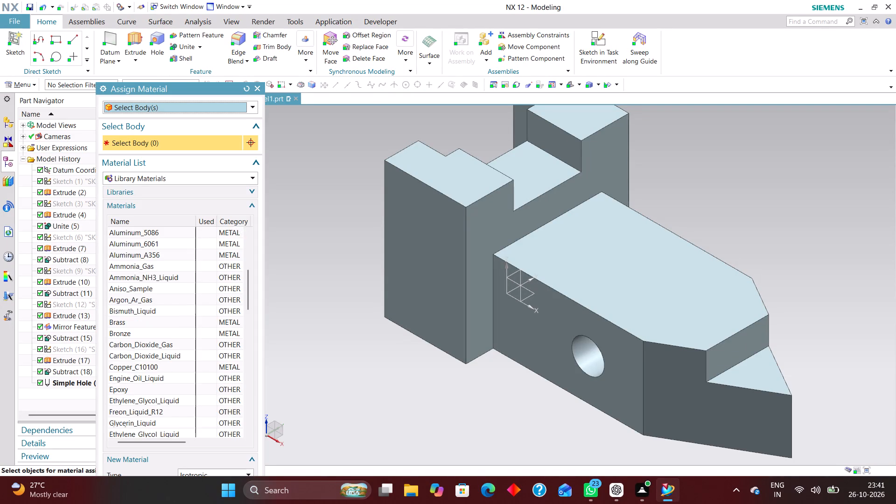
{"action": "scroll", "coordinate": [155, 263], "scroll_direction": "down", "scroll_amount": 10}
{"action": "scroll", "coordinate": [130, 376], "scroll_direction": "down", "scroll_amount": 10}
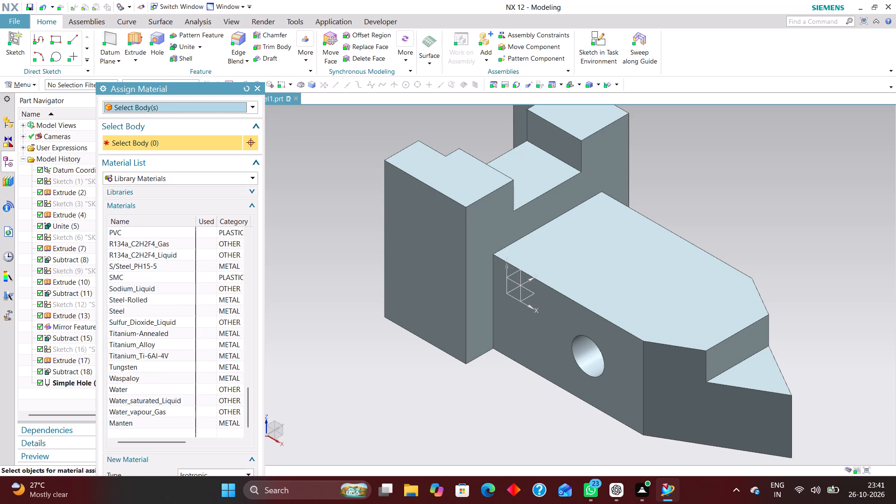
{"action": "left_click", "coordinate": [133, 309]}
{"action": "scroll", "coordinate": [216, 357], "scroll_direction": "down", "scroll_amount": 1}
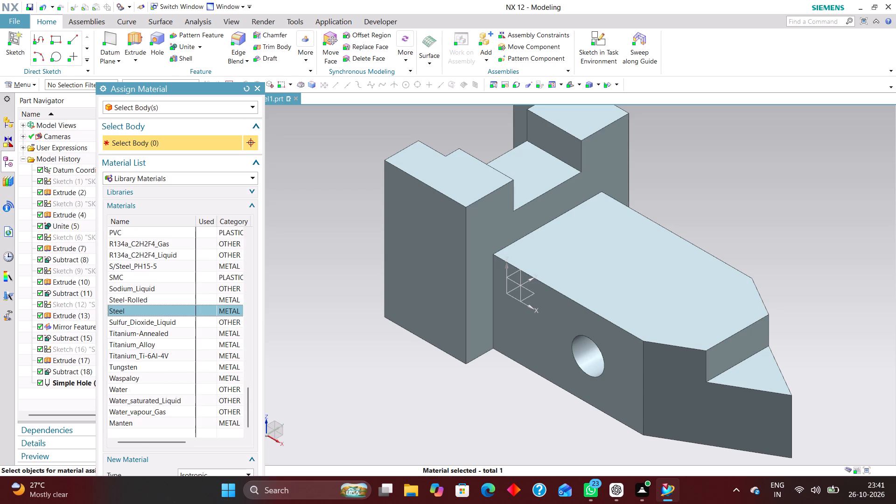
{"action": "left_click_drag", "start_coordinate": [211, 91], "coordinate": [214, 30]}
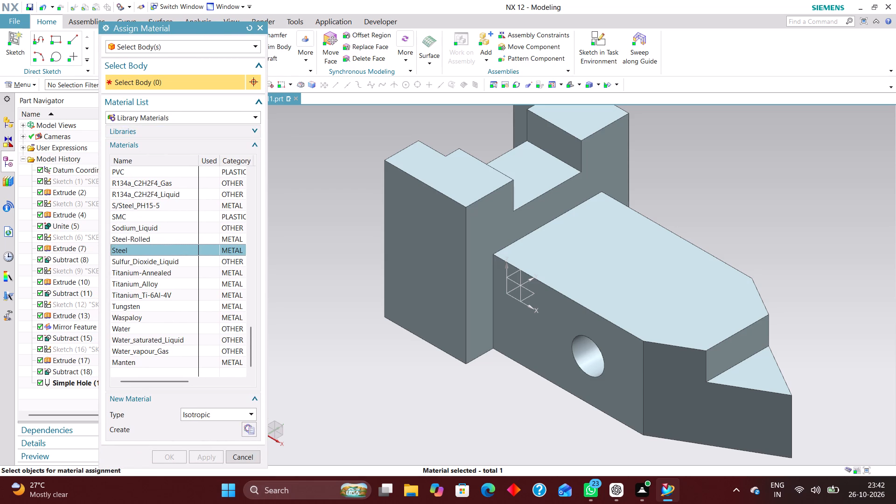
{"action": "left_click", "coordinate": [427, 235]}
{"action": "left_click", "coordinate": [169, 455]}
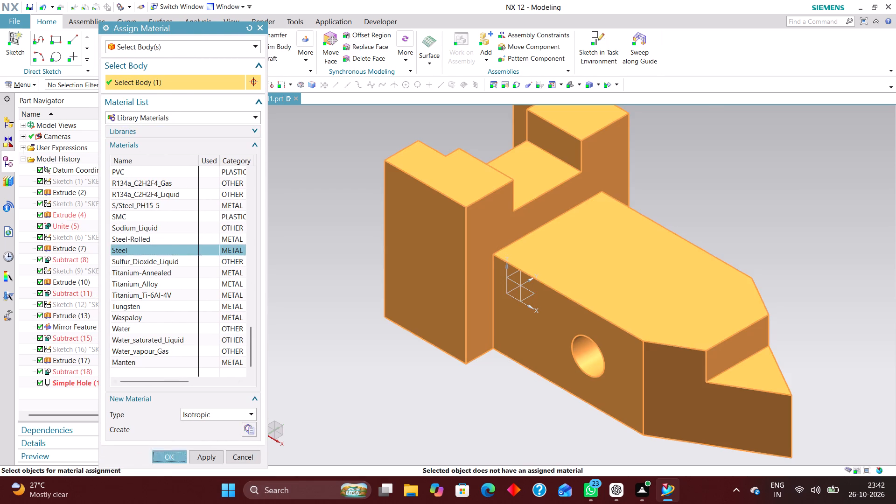
Examine the library materials list in Manage Materials, including the entries marked as used.
{"action": "left_click", "coordinate": [28, 84]}
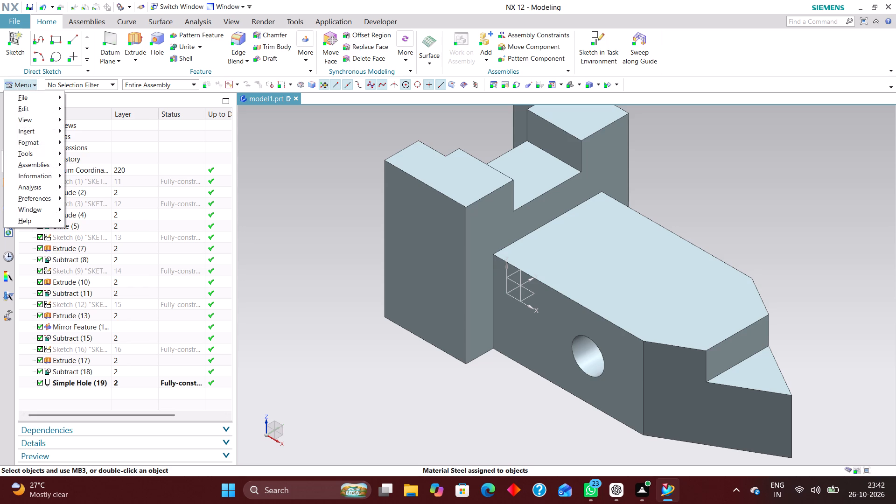
{"action": "left_click", "coordinate": [35, 95]}
{"action": "left_click", "coordinate": [34, 148]}
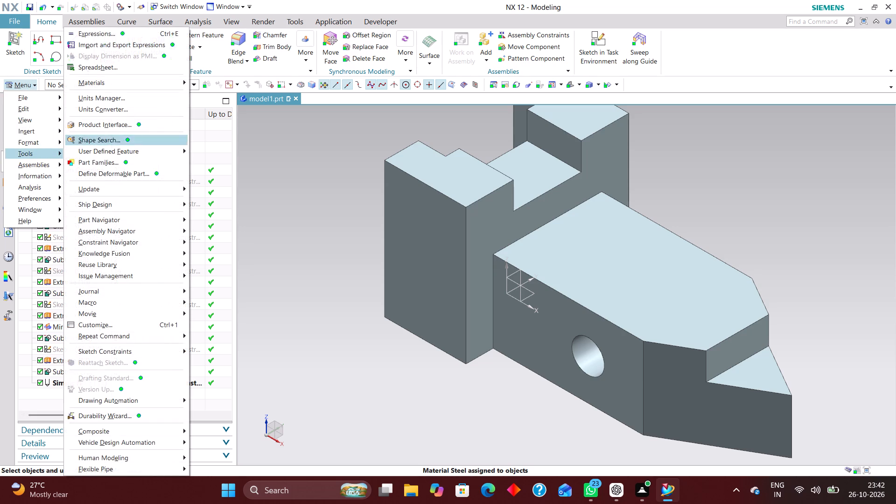
{"action": "left_click", "coordinate": [131, 85]}
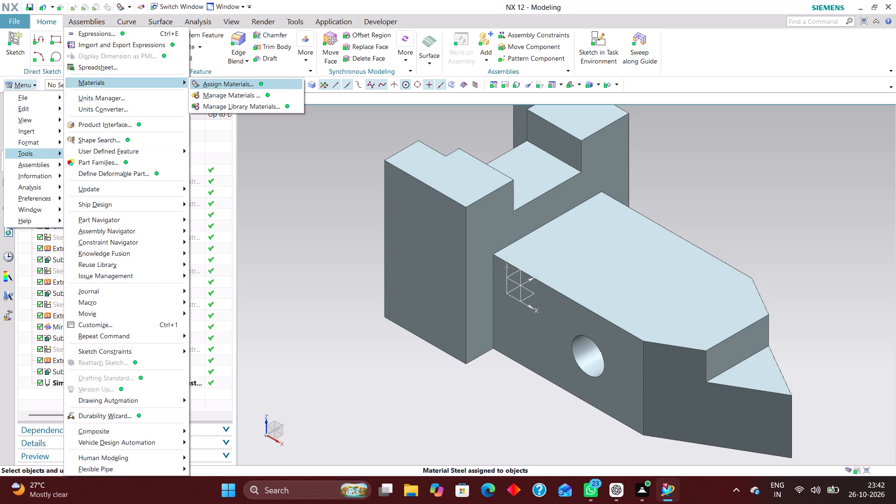
{"action": "left_click", "coordinate": [240, 94]}
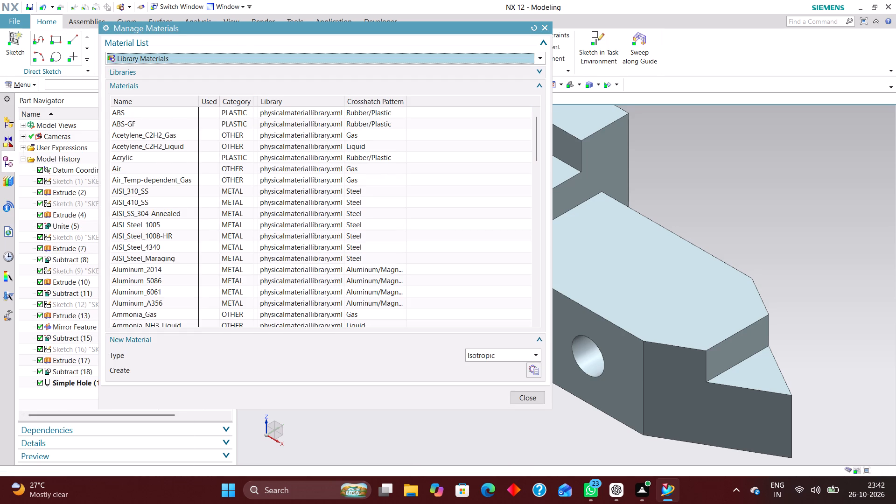
{"action": "scroll", "coordinate": [141, 149], "scroll_direction": "down", "scroll_amount": 20}
{"action": "scroll", "coordinate": [141, 149], "scroll_direction": "down", "scroll_amount": 6}
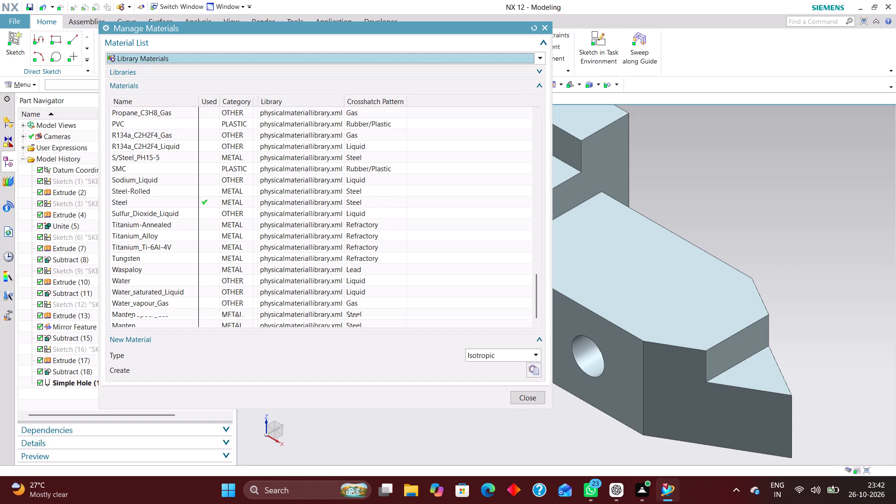
{"action": "scroll", "coordinate": [143, 183], "scroll_direction": "down", "scroll_amount": 4}
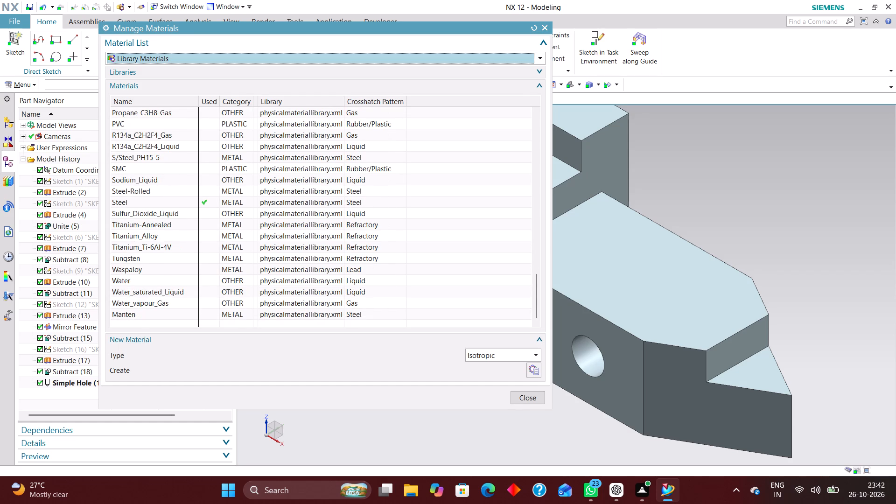
{"action": "scroll", "coordinate": [124, 279], "scroll_direction": "up", "scroll_amount": 5}
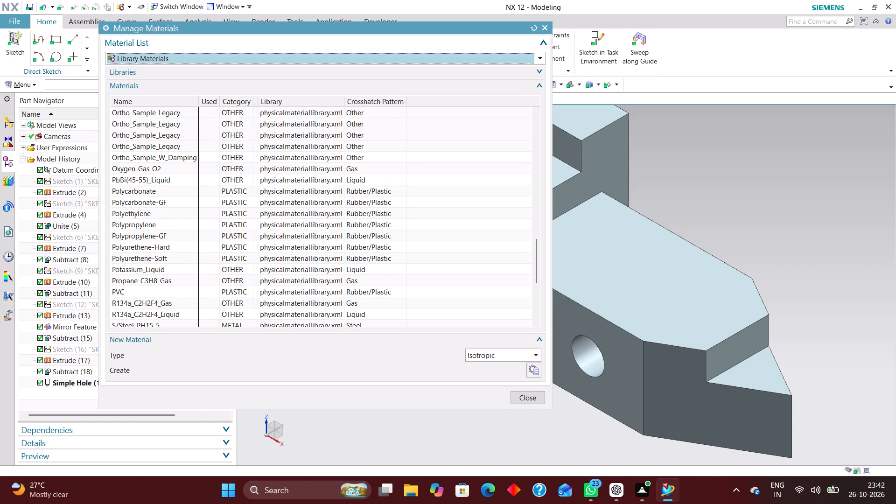
{"action": "left_click", "coordinate": [532, 400]}
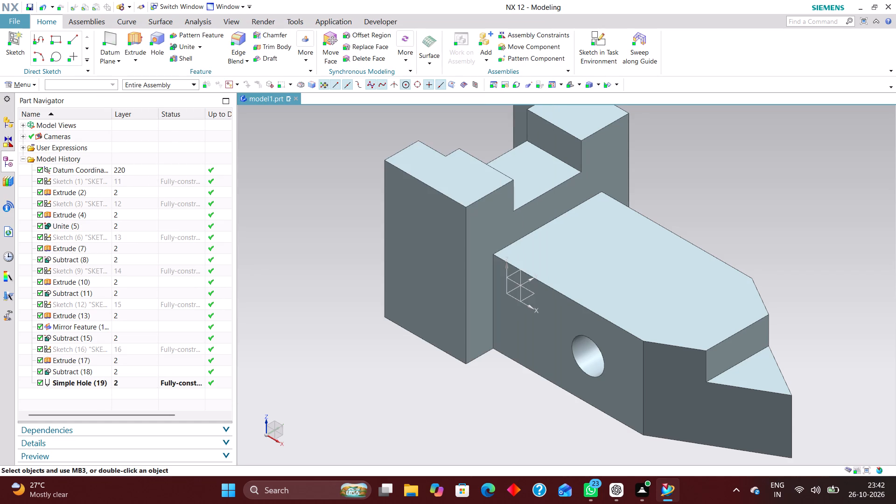
Assign the library material Tungsten to the solid body of the safety key.
{"action": "left_click", "coordinate": [30, 81]}
{"action": "left_click", "coordinate": [50, 154]}
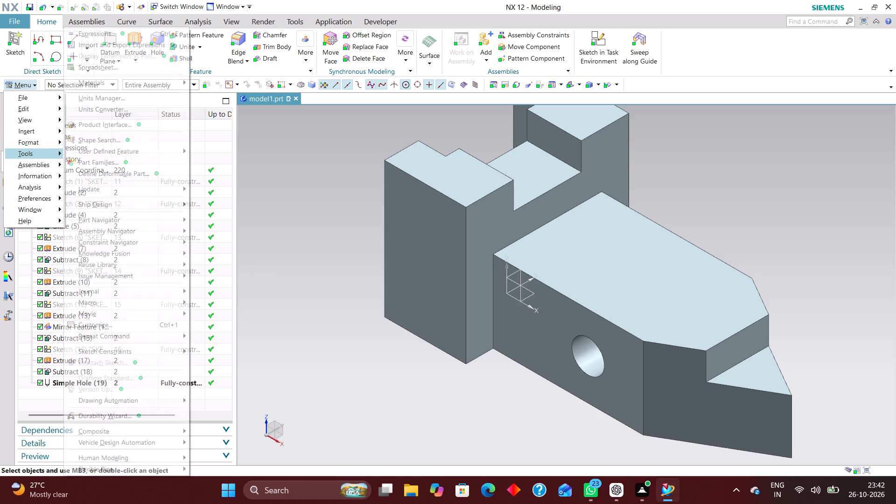
{"action": "left_click", "coordinate": [117, 85]}
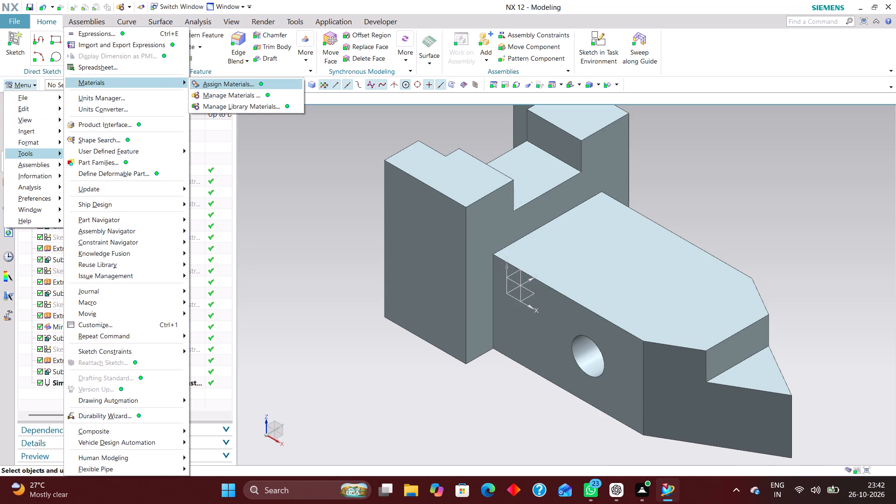
{"action": "left_click", "coordinate": [235, 85]}
{"action": "scroll", "coordinate": [139, 217], "scroll_direction": "down", "scroll_amount": 13}
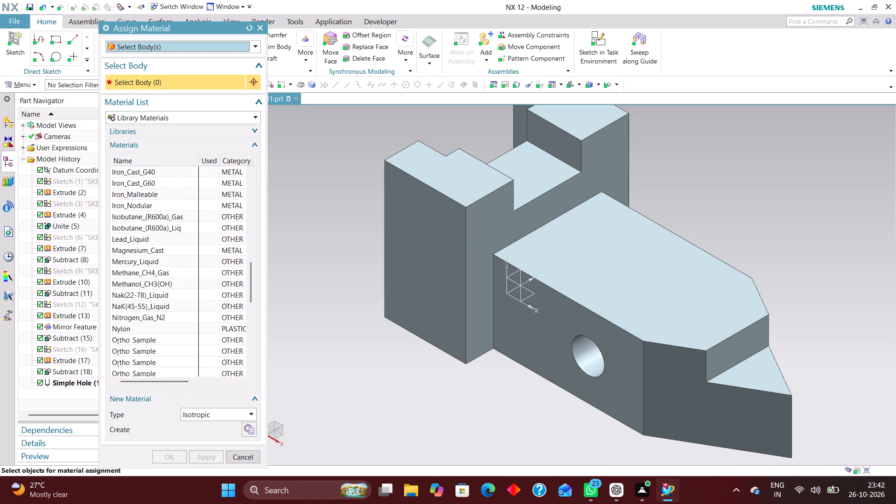
{"action": "left_click", "coordinate": [210, 121]}
{"action": "left_click", "coordinate": [210, 119]}
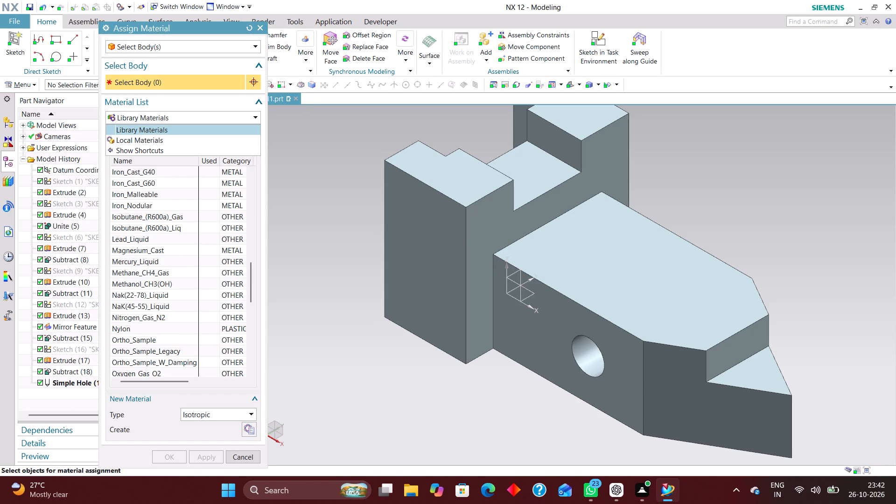
{"action": "scroll", "coordinate": [178, 278], "scroll_direction": "down", "scroll_amount": 13}
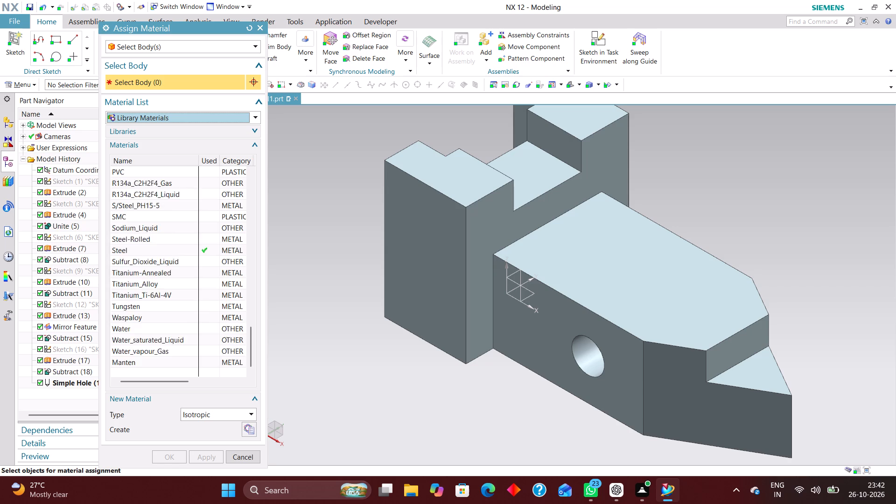
{"action": "scroll", "coordinate": [165, 270], "scroll_direction": "up", "scroll_amount": 4}
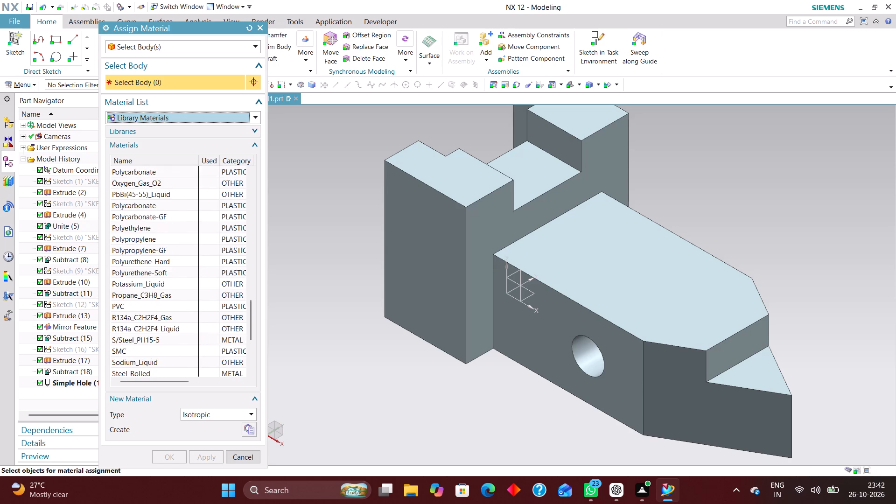
{"action": "scroll", "coordinate": [143, 257], "scroll_direction": "up", "scroll_amount": 7}
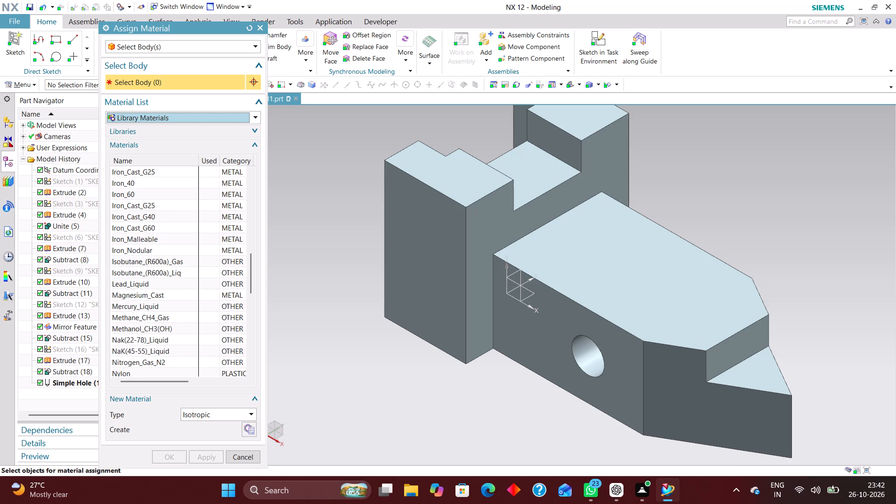
{"action": "scroll", "coordinate": [149, 239], "scroll_direction": "up", "scroll_amount": 2}
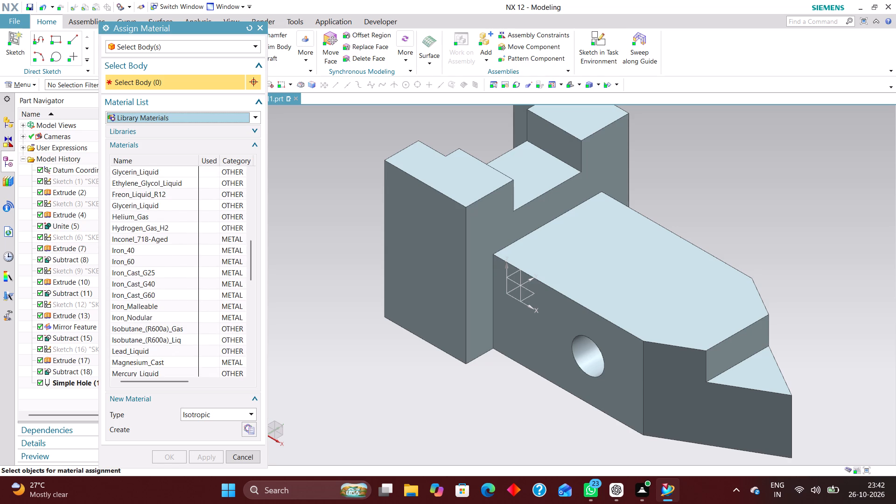
{"action": "scroll", "coordinate": [145, 242], "scroll_direction": "up", "scroll_amount": 4}
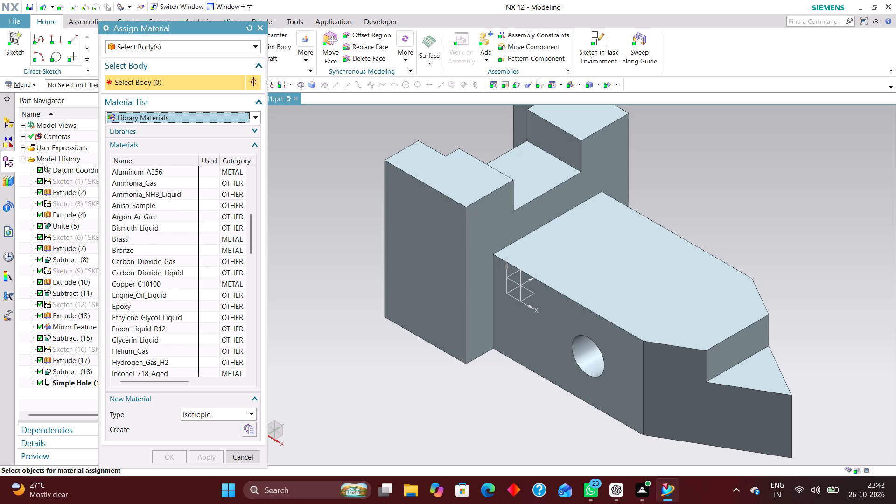
{"action": "scroll", "coordinate": [141, 240], "scroll_direction": "up", "scroll_amount": 3}
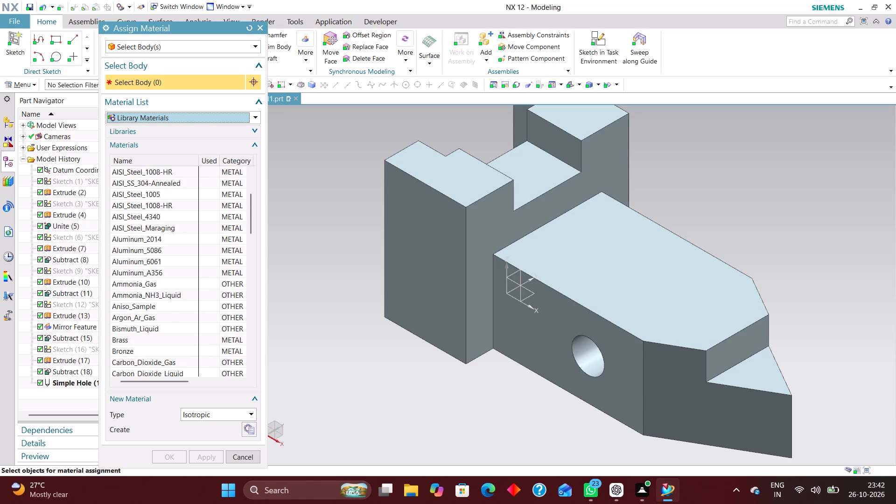
{"action": "scroll", "coordinate": [140, 240], "scroll_direction": "up", "scroll_amount": 9}
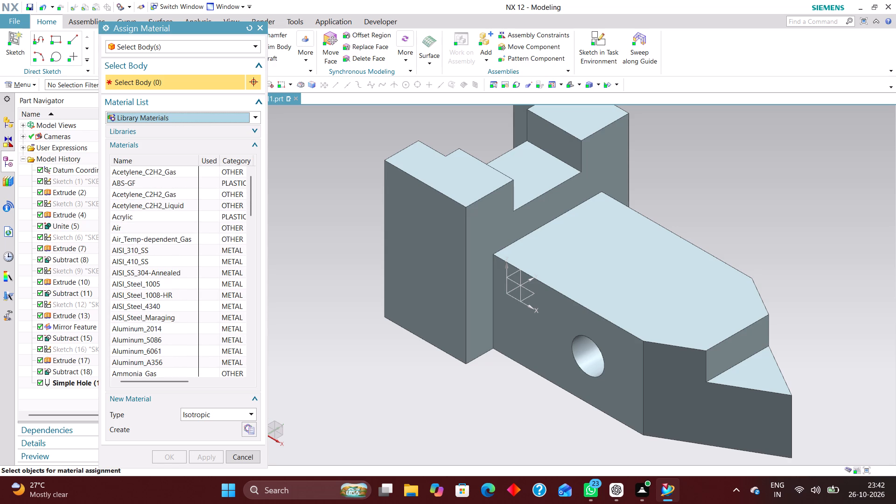
{"action": "scroll", "coordinate": [146, 272], "scroll_direction": "down", "scroll_amount": 4}
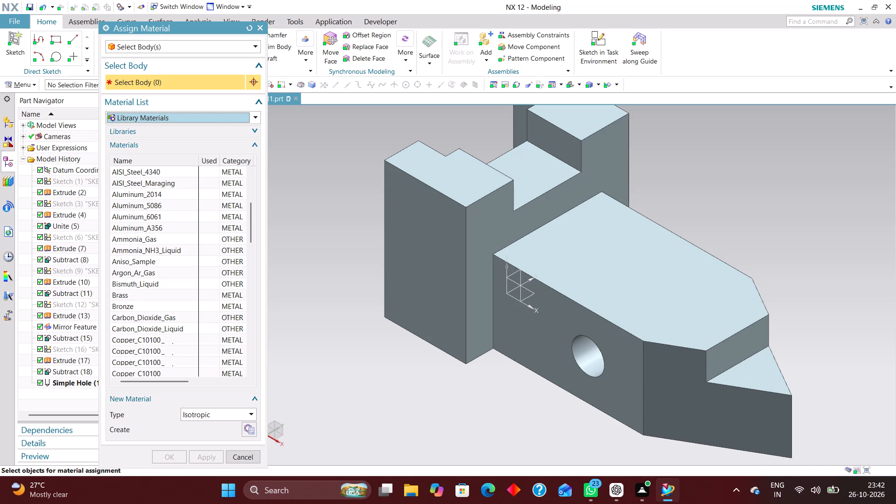
{"action": "scroll", "coordinate": [141, 308], "scroll_direction": "down", "scroll_amount": 2}
{"action": "scroll", "coordinate": [143, 269], "scroll_direction": "down", "scroll_amount": 2}
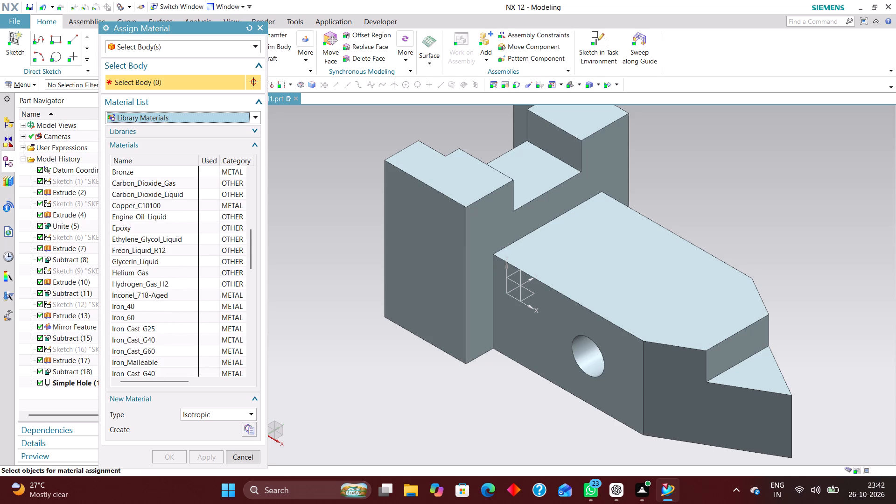
{"action": "scroll", "coordinate": [139, 238], "scroll_direction": "down", "scroll_amount": 3}
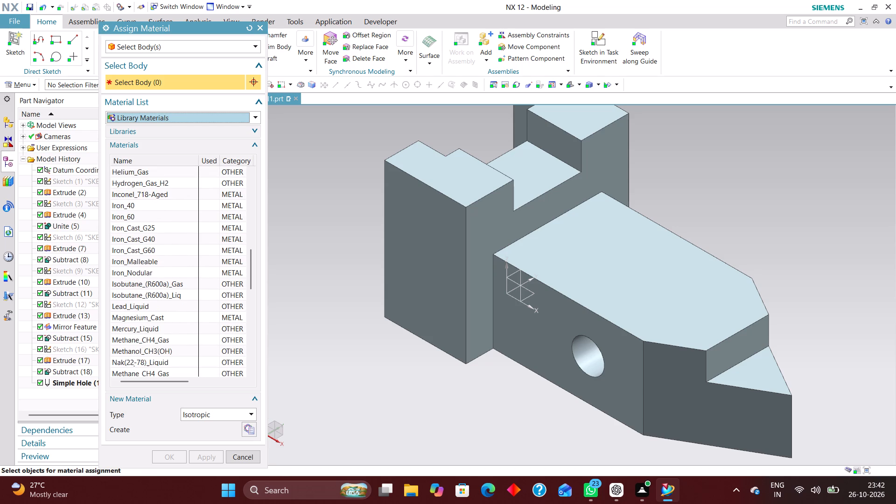
{"action": "scroll", "coordinate": [144, 271], "scroll_direction": "down", "scroll_amount": 3}
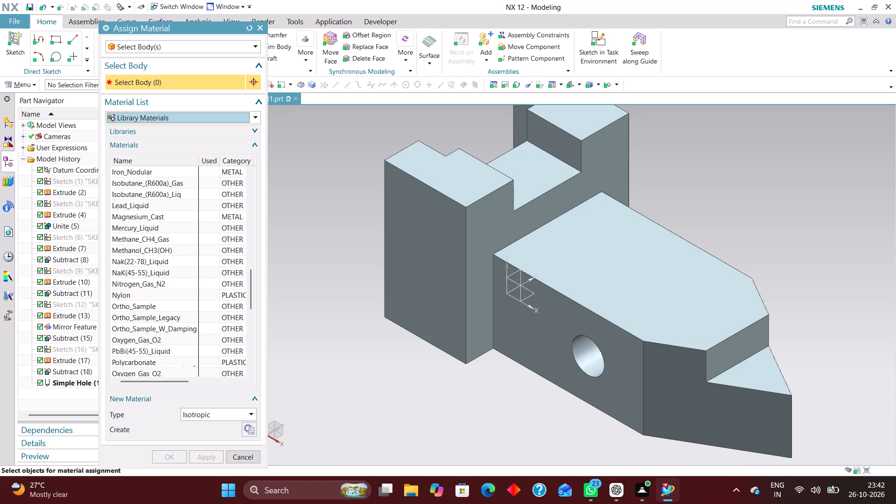
{"action": "scroll", "coordinate": [144, 311], "scroll_direction": "down", "scroll_amount": 4}
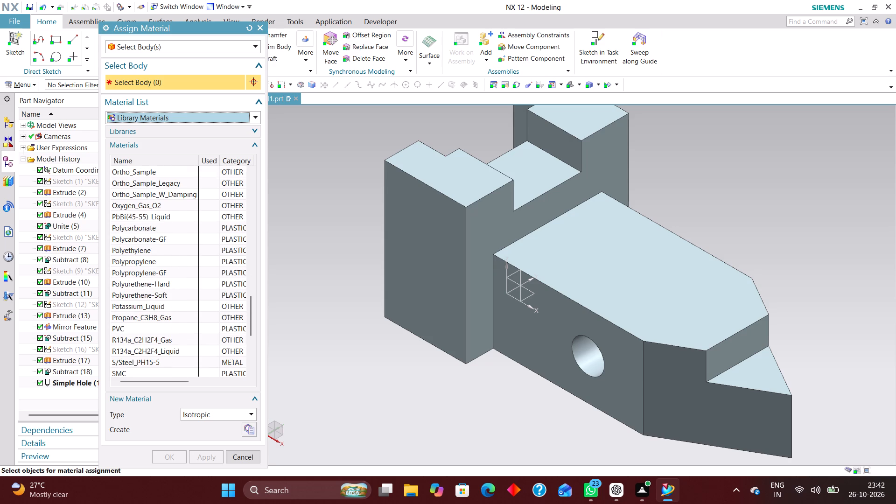
{"action": "scroll", "coordinate": [132, 290], "scroll_direction": "down", "scroll_amount": 1}
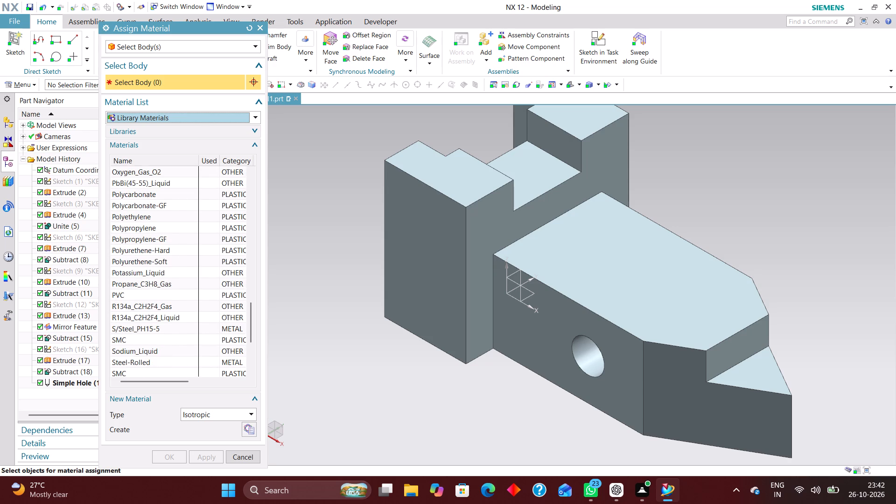
{"action": "scroll", "coordinate": [137, 298], "scroll_direction": "down", "scroll_amount": 2}
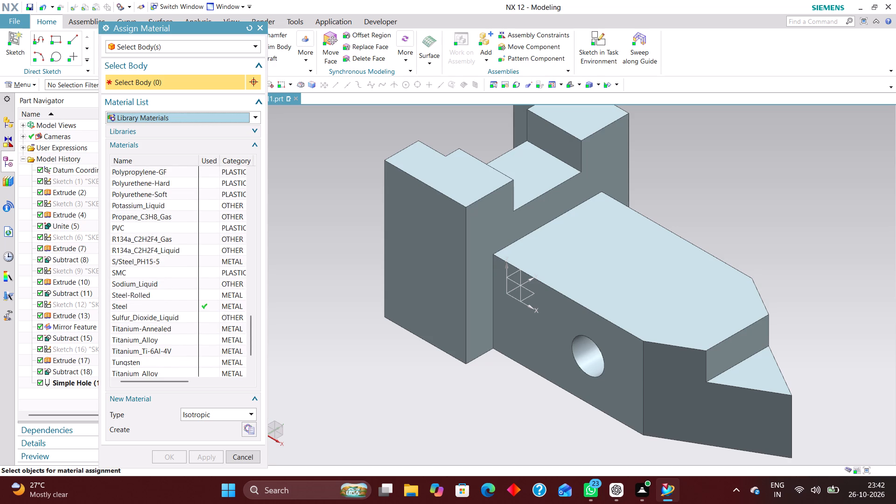
{"action": "left_click", "coordinate": [151, 360]}
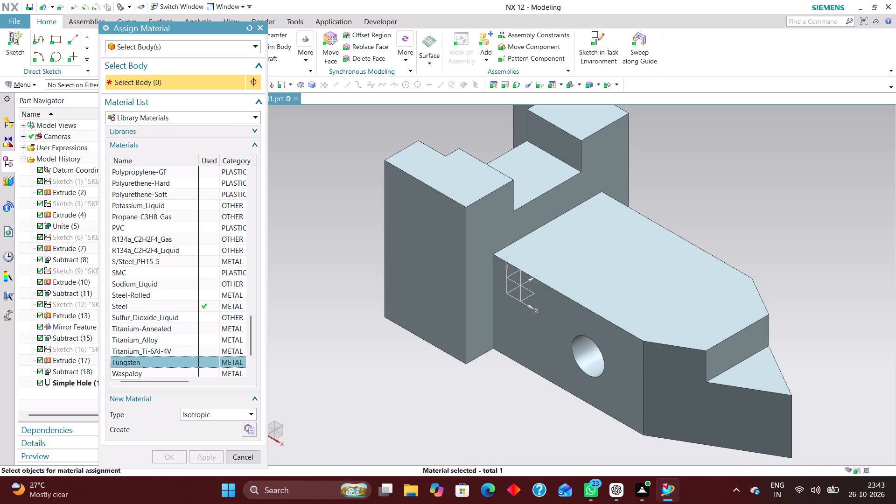
{"action": "left_click", "coordinate": [564, 209]}
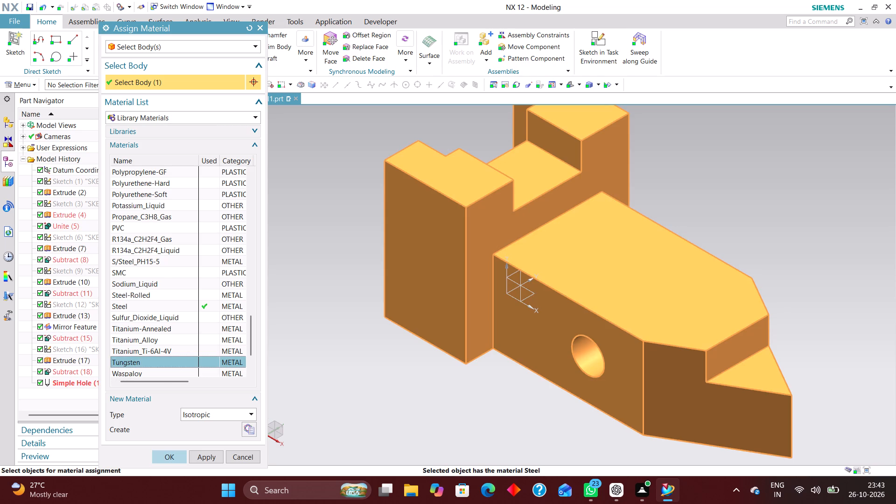
{"action": "left_click", "coordinate": [167, 461]}
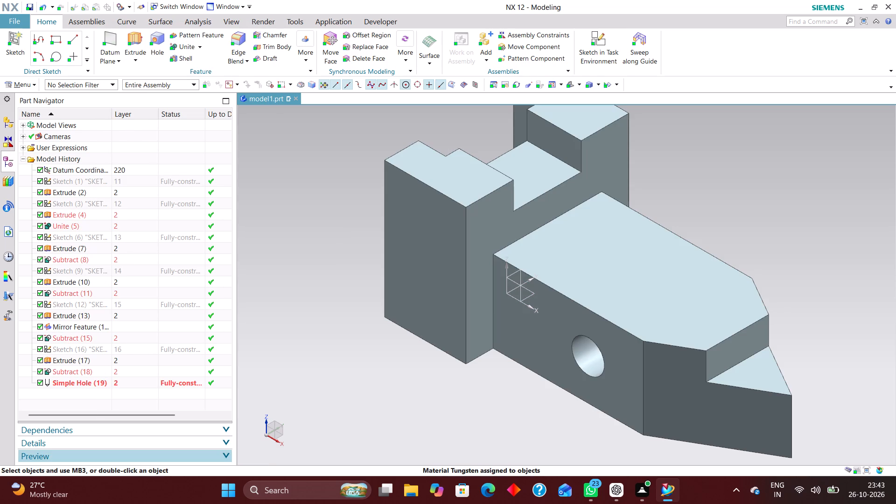
Enable Update Data on Save for the part's weight and update the weight data now.
{"action": "left_click", "coordinate": [28, 87]}
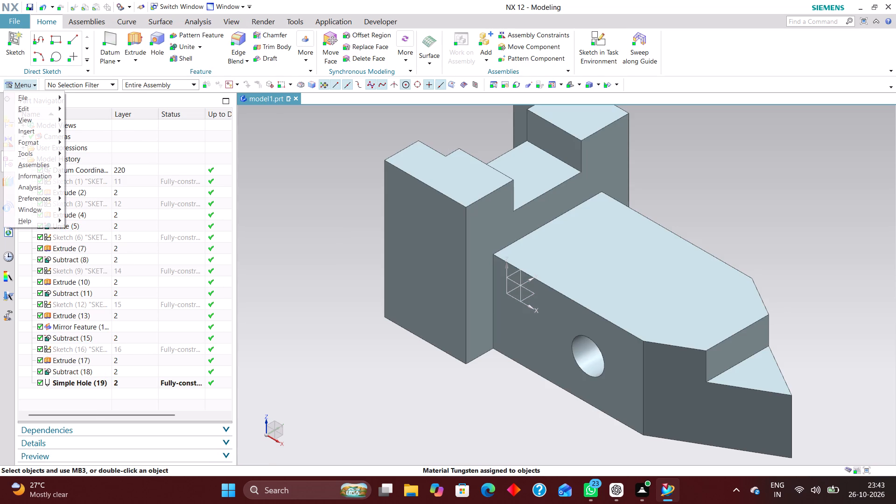
{"action": "left_click", "coordinate": [25, 105]}
{"action": "left_click", "coordinate": [28, 93]}
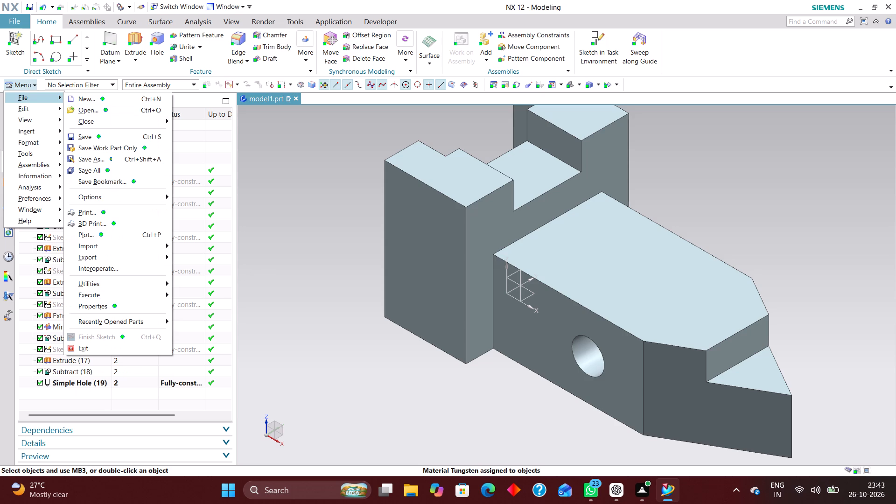
{"action": "left_click", "coordinate": [118, 305]}
{"action": "left_click", "coordinate": [116, 89]}
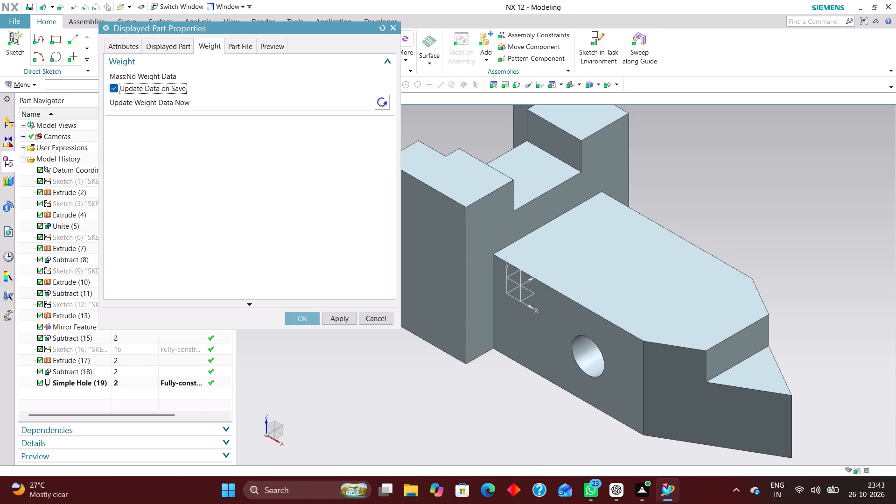
{"action": "left_click", "coordinate": [380, 104]}
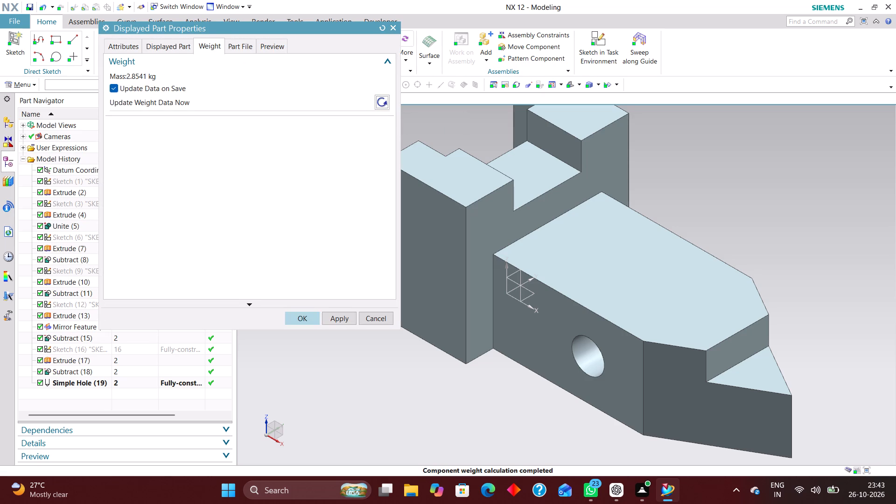
{"action": "left_click", "coordinate": [307, 317]}
Create a new group named GROUP_0 containing the solid body of the safety key.
{"action": "left_click", "coordinate": [35, 84]}
{"action": "left_click", "coordinate": [35, 94]}
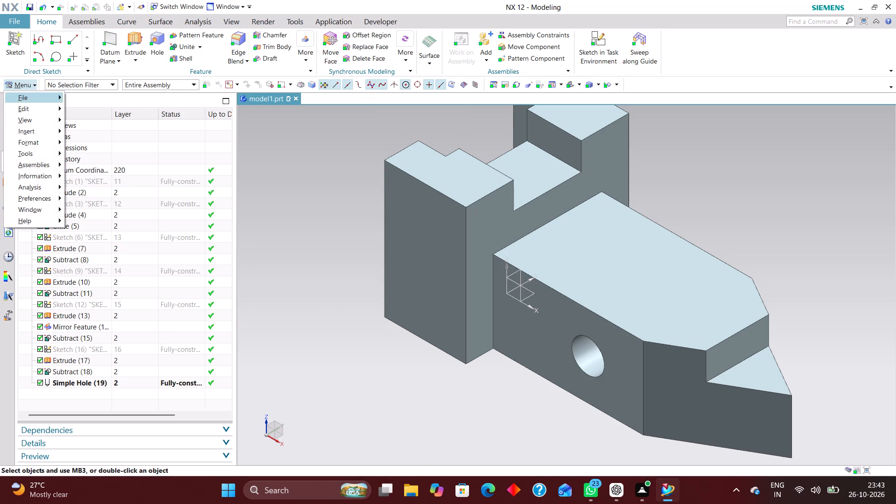
{"action": "left_click", "coordinate": [35, 142]}
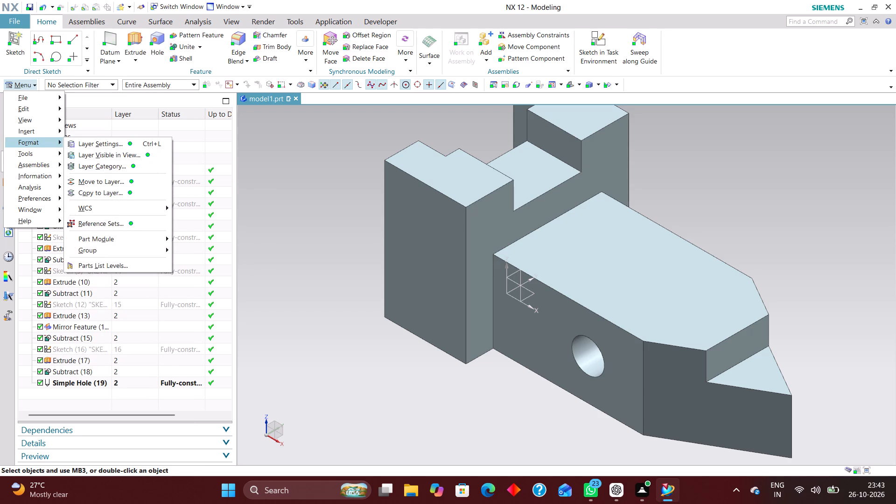
{"action": "left_click", "coordinate": [102, 249]}
{"action": "left_click", "coordinate": [224, 250]}
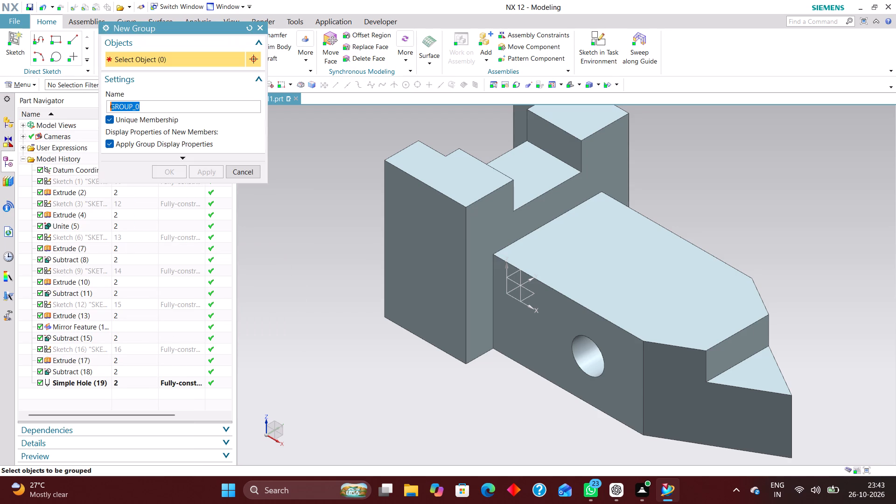
{"action": "left_click", "coordinate": [446, 231]}
{"action": "left_click", "coordinate": [165, 168]}
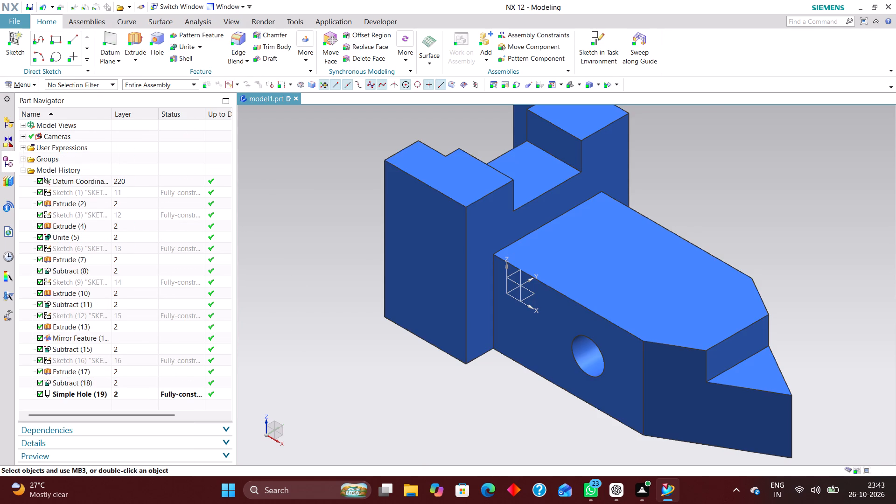
Set up a Part Cleanup of the work part with every serious delete option enabled, from unused expressions to part family data.
{"action": "left_click", "coordinate": [35, 84]}
{"action": "left_click", "coordinate": [29, 94]}
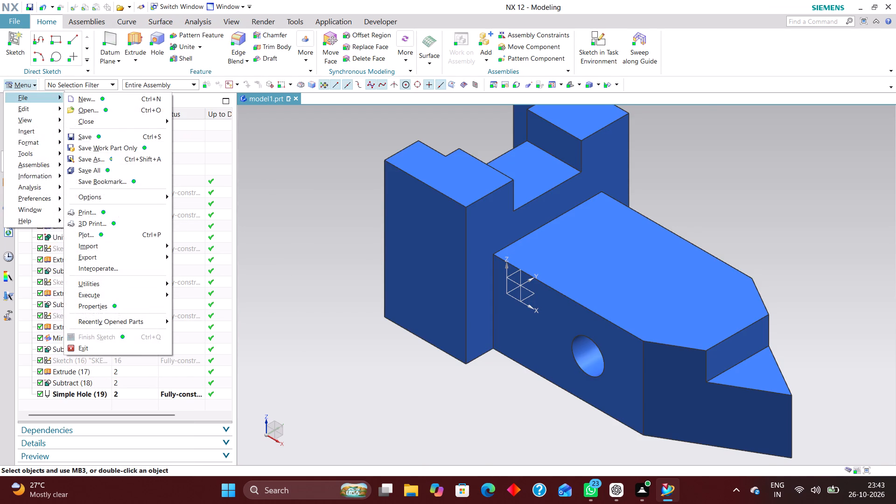
{"action": "left_click", "coordinate": [107, 282]}
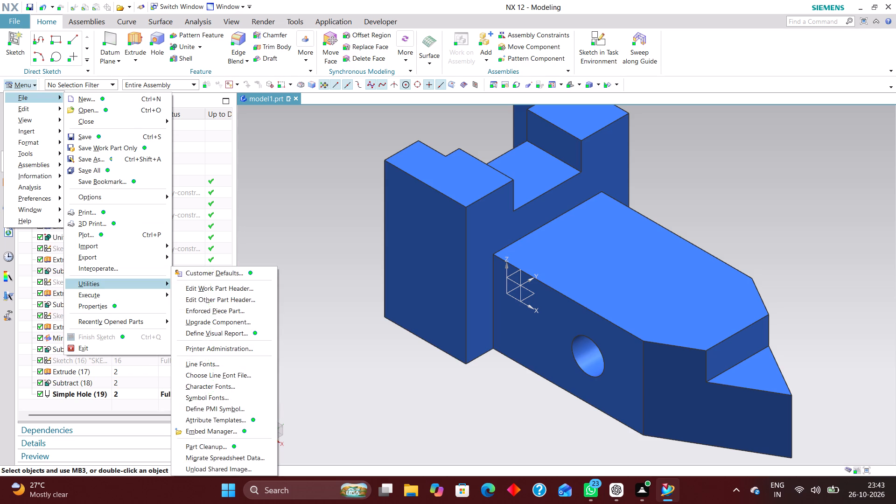
{"action": "left_click", "coordinate": [213, 444]}
{"action": "scroll", "coordinate": [133, 310], "scroll_direction": "down", "scroll_amount": 3}
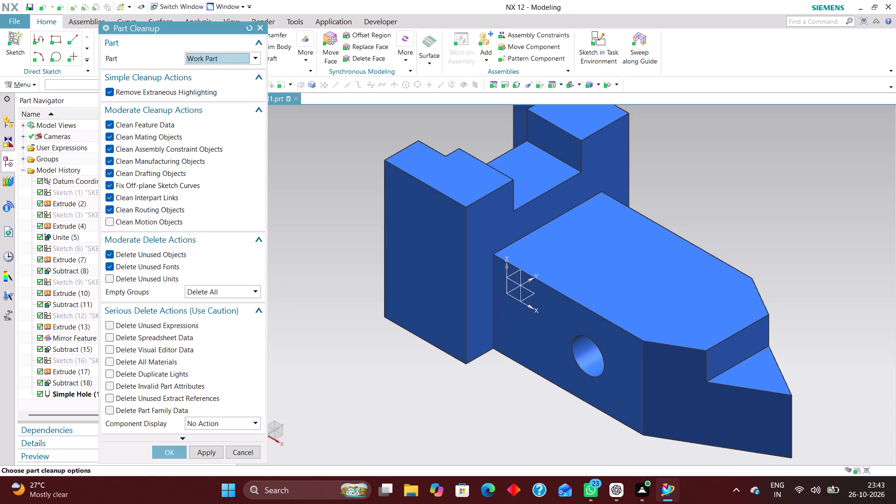
{"action": "left_click", "coordinate": [126, 324]}
{"action": "left_click", "coordinate": [129, 336]}
{"action": "left_click", "coordinate": [129, 349]}
{"action": "left_click", "coordinate": [130, 359]}
{"action": "left_click", "coordinate": [126, 378]}
{"action": "left_click", "coordinate": [121, 389]}
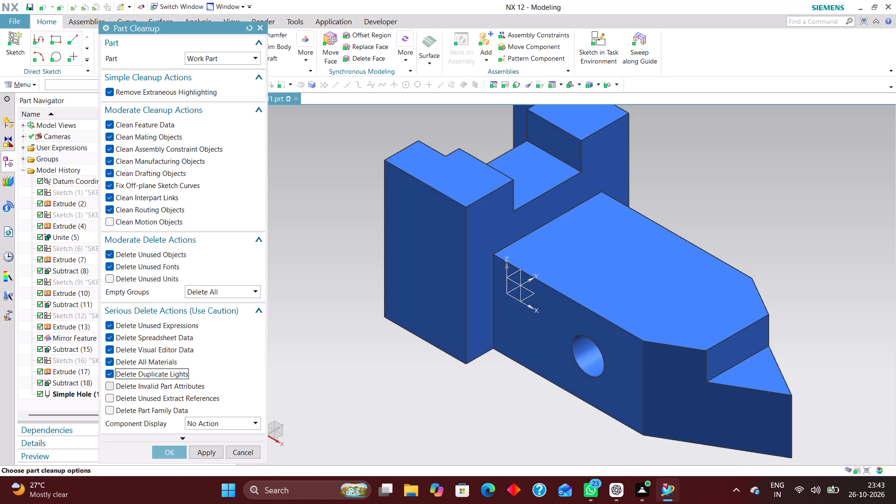
{"action": "left_click", "coordinate": [115, 397]}
{"action": "left_click", "coordinate": [112, 411]}
Run the part cleanup with Delete Unused Units enabled and Component Display set to Remove All Changes, including spreadsheet and visual editor data.
{"action": "left_click", "coordinate": [134, 280]}
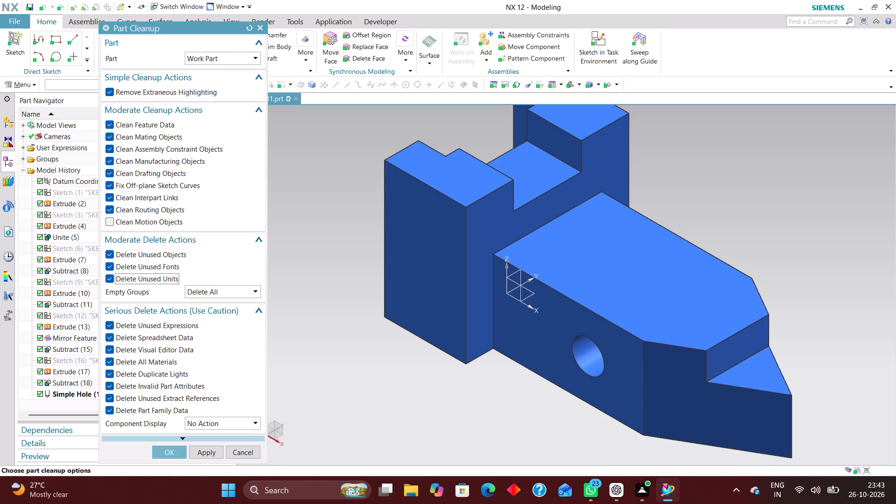
{"action": "left_click", "coordinate": [223, 425]}
{"action": "left_click", "coordinate": [217, 457]}
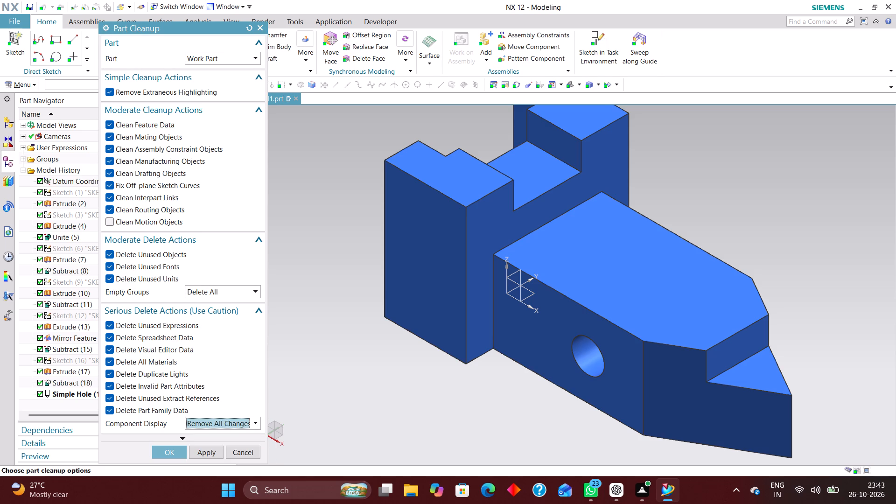
{"action": "left_click", "coordinate": [164, 454]}
{"action": "left_click", "coordinate": [359, 275]}
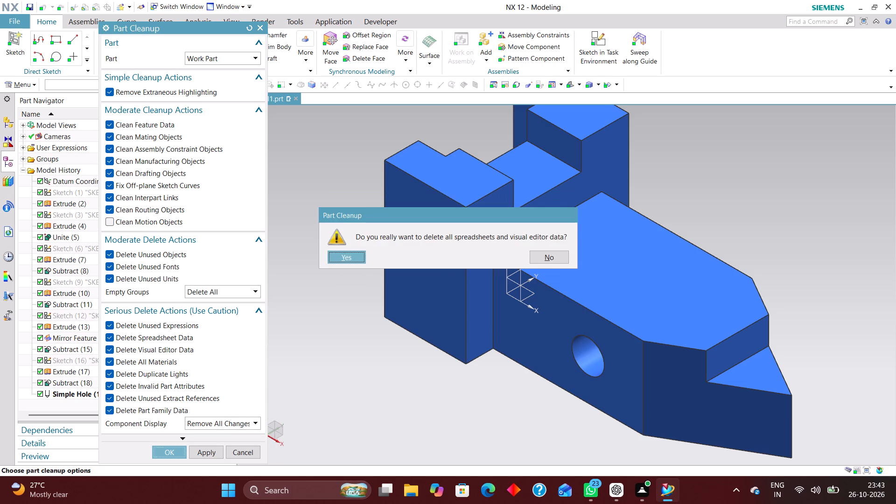
{"action": "left_click", "coordinate": [356, 259]}
Add a new reference set in the work part containing the solid body of the safety key.
{"action": "left_click", "coordinate": [35, 83]}
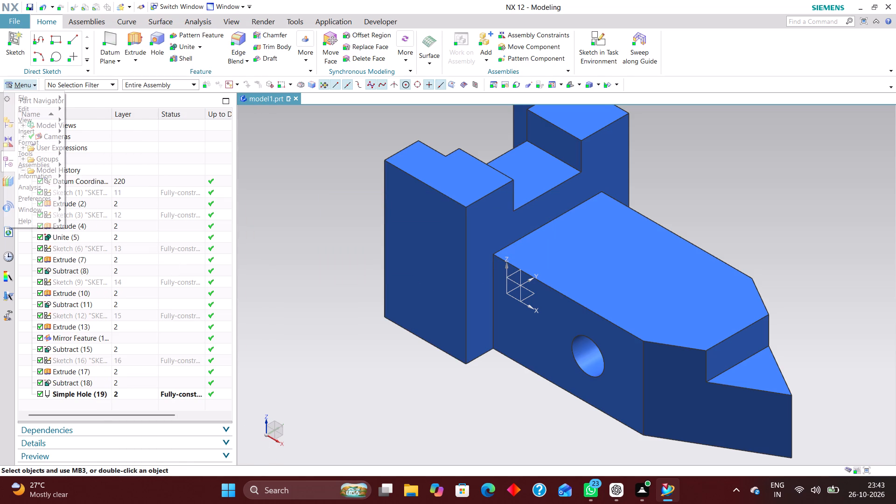
{"action": "left_click", "coordinate": [33, 94]}
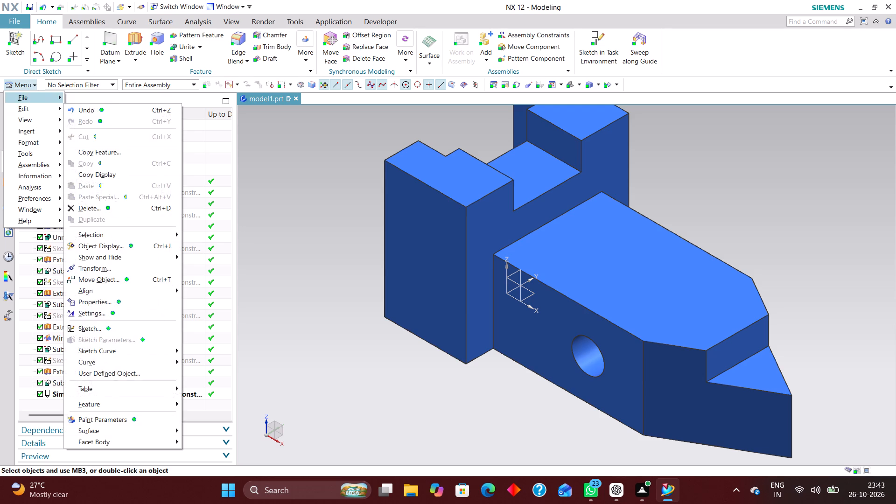
{"action": "left_click", "coordinate": [30, 143]}
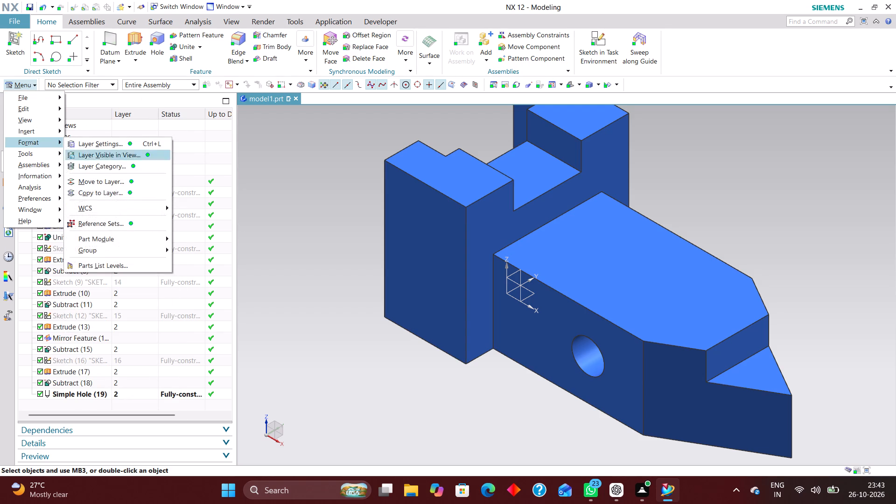
{"action": "left_click", "coordinate": [105, 225]}
{"action": "left_click", "coordinate": [256, 84]}
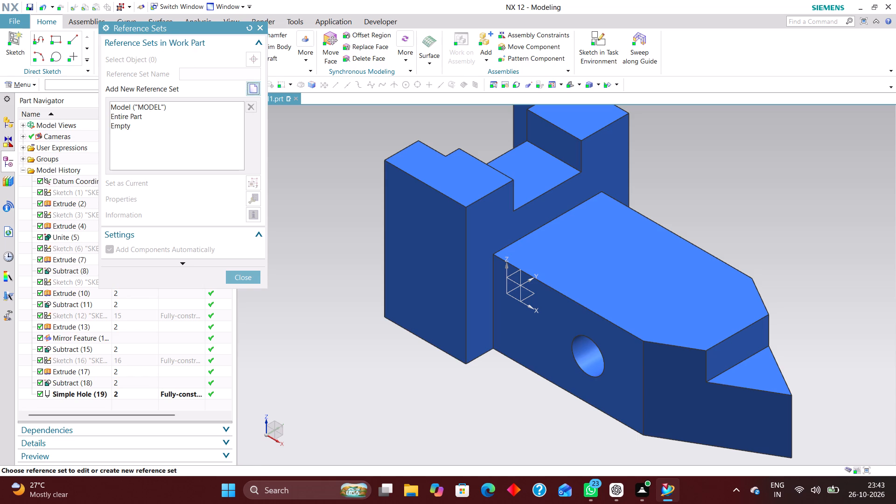
{"action": "left_click", "coordinate": [432, 232]}
{"action": "left_click", "coordinate": [250, 280]}
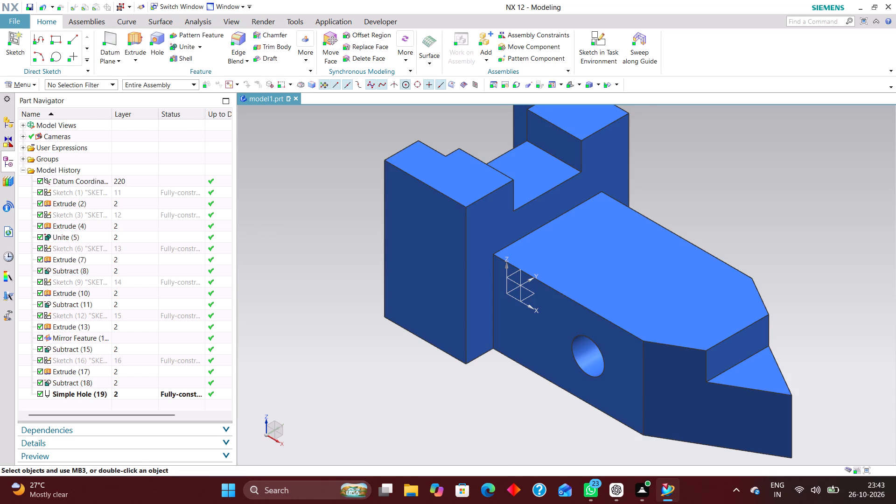
Add the solid body of the safety key to the part's Product Interface objects.
{"action": "left_click", "coordinate": [28, 83]}
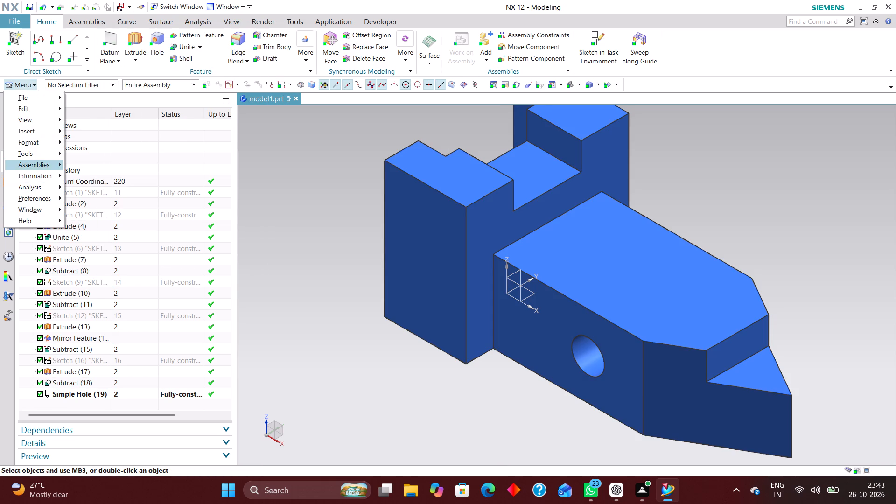
{"action": "left_click", "coordinate": [34, 155]}
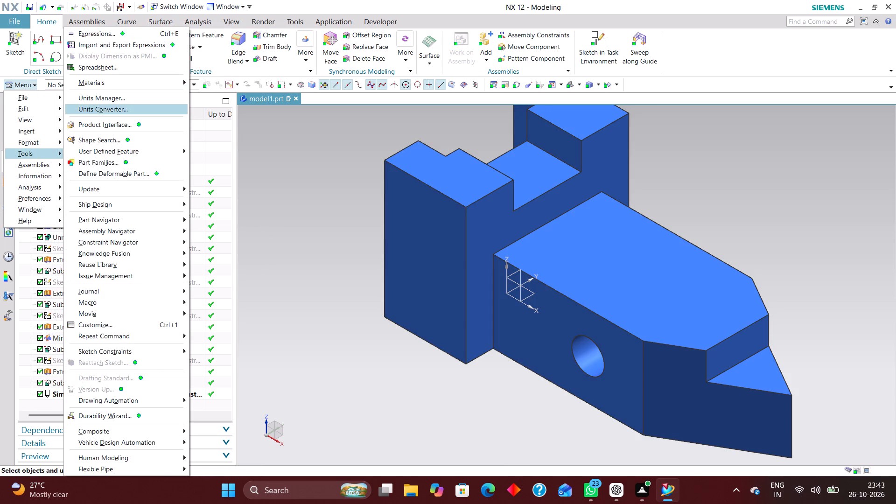
{"action": "left_click", "coordinate": [124, 124]}
{"action": "left_click", "coordinate": [481, 198]}
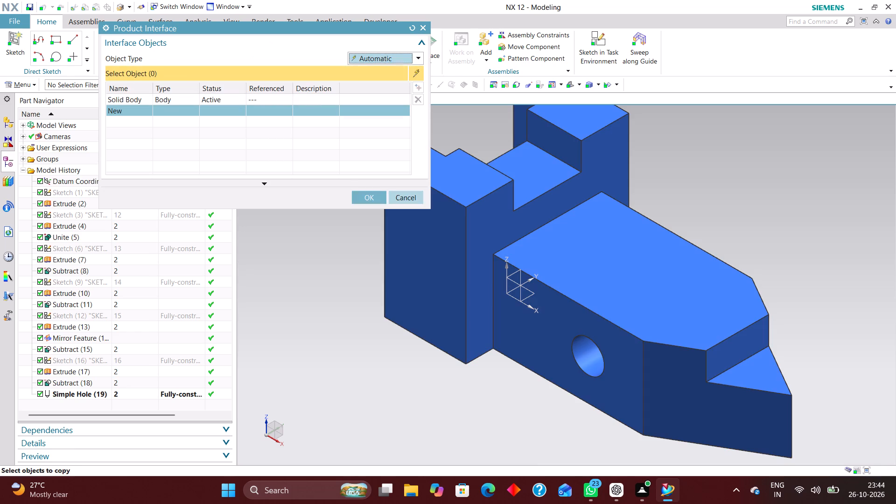
{"action": "left_click", "coordinate": [369, 196]}
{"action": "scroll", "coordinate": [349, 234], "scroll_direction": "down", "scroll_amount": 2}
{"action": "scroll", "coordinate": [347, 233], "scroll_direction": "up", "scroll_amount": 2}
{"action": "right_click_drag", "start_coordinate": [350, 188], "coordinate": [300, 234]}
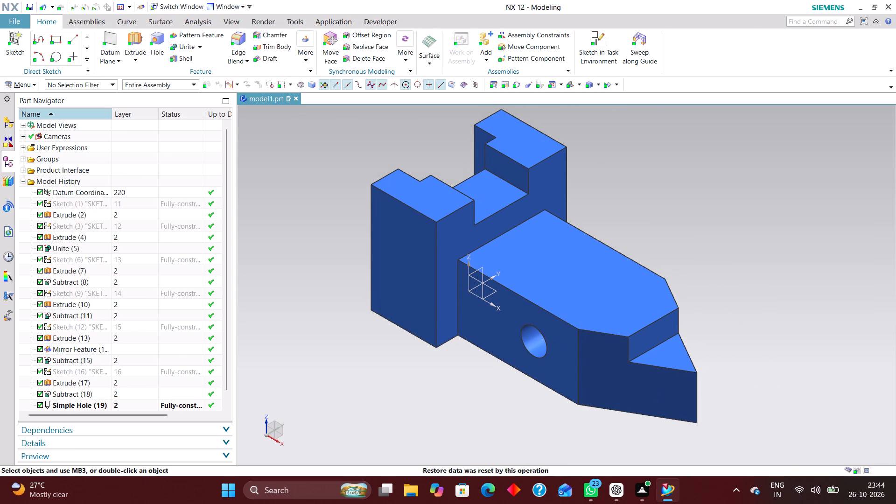
Create an A3 - Size drawing file model1_dwg1.prt referencing model1, without using the View Creation Wizard.
{"action": "left_click", "coordinate": [9, 18]}
{"action": "left_click", "coordinate": [28, 35]}
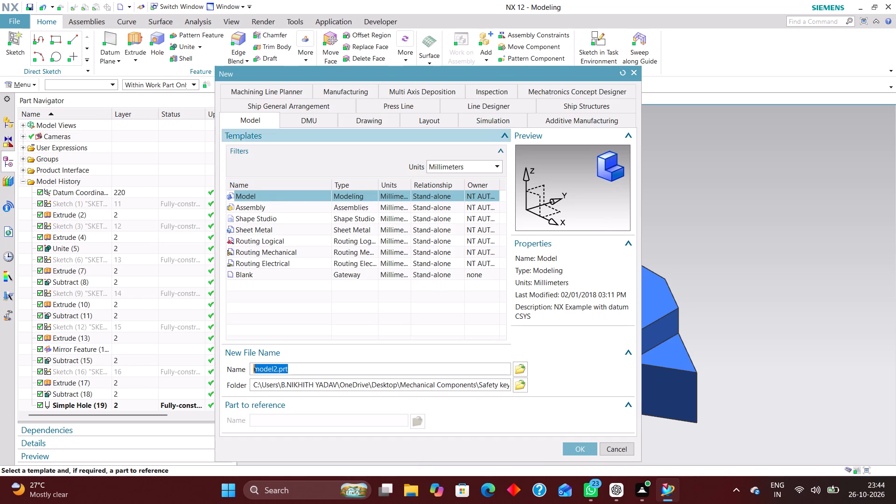
{"action": "left_click", "coordinate": [363, 123]}
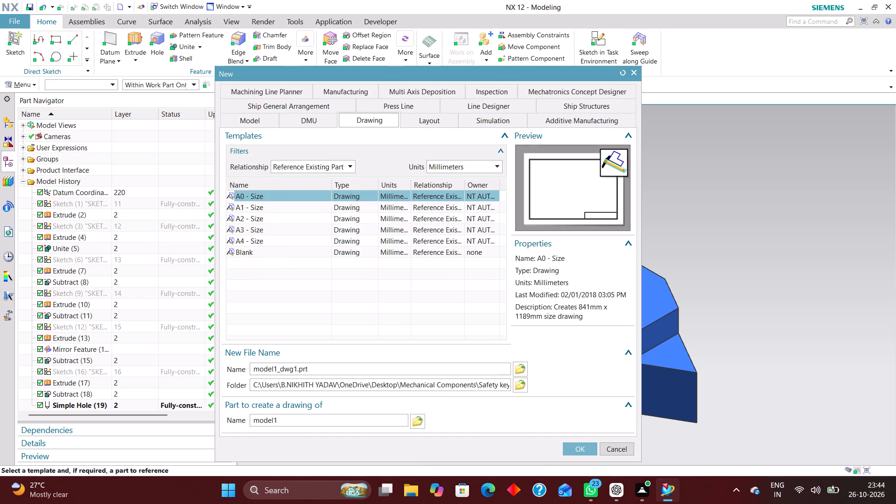
{"action": "left_click", "coordinate": [270, 231]}
{"action": "left_click", "coordinate": [586, 450]}
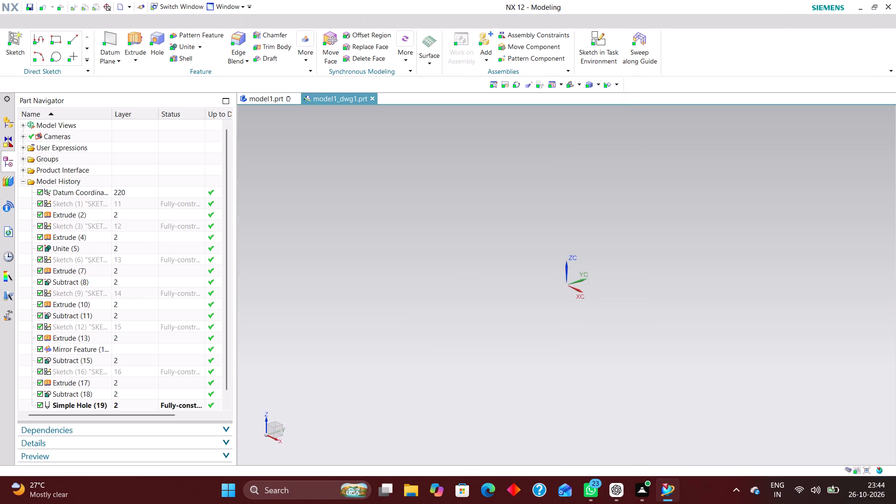
{"action": "left_click", "coordinate": [265, 166]}
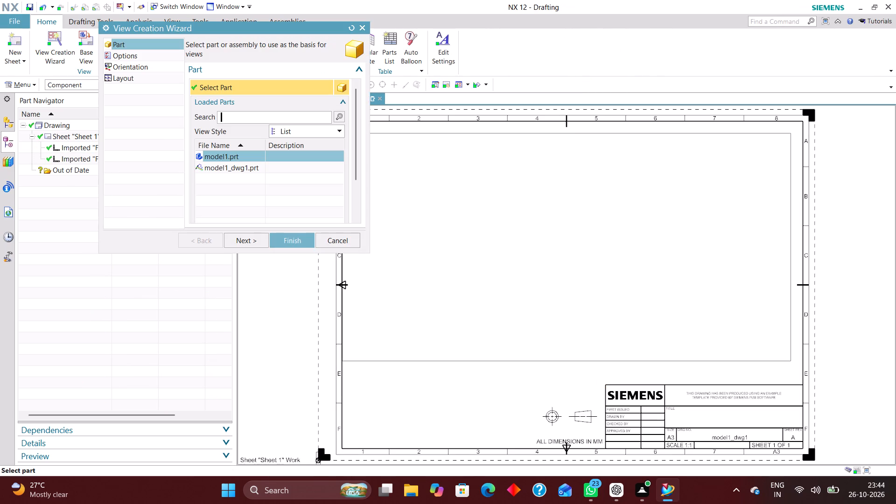
{"action": "left_click", "coordinate": [346, 245]}
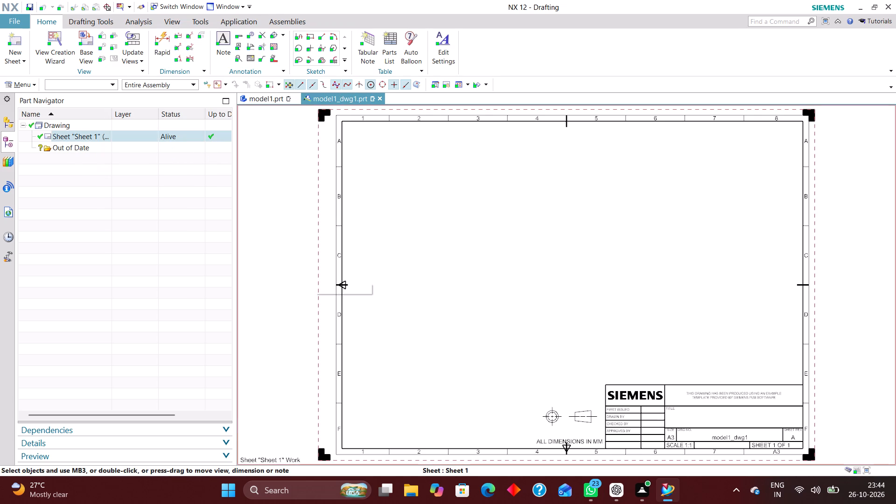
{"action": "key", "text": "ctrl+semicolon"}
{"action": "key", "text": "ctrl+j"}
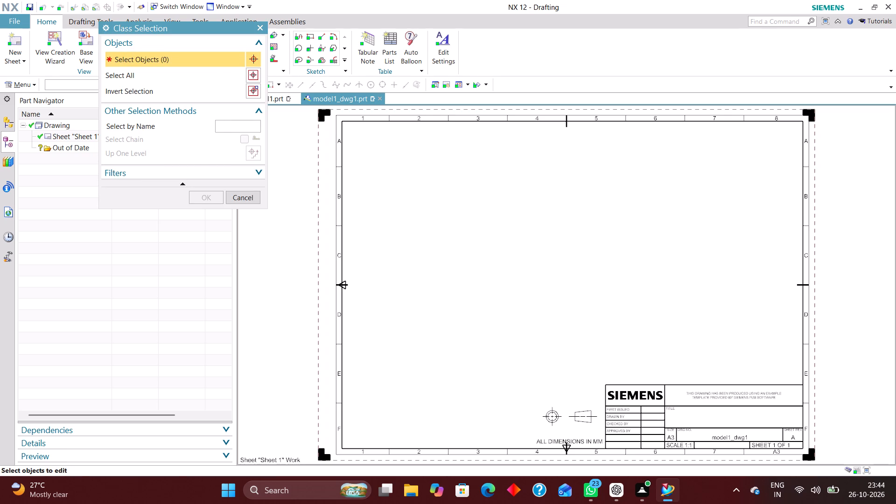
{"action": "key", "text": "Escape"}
Set the drawing's work layer to 2 and toggle layer 256 in the layer settings.
{"action": "key", "text": "ctrl+l"}
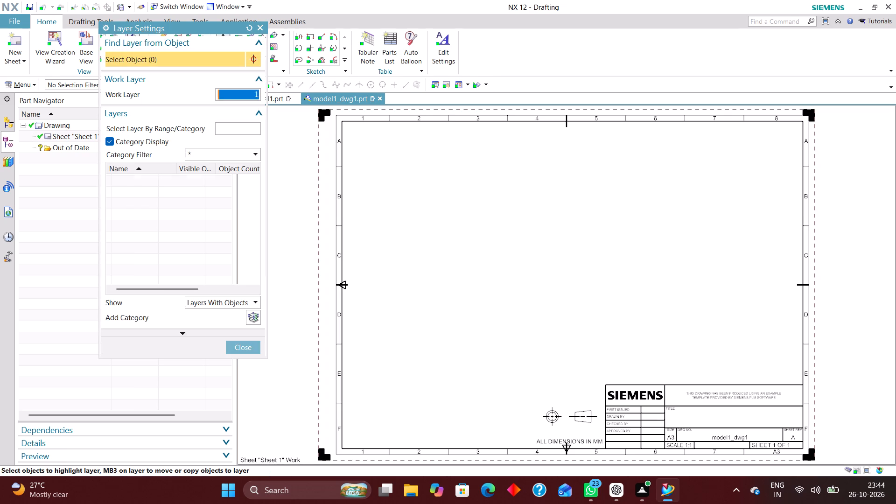
{"action": "key", "text": "2"}
{"action": "key", "text": "Return"}
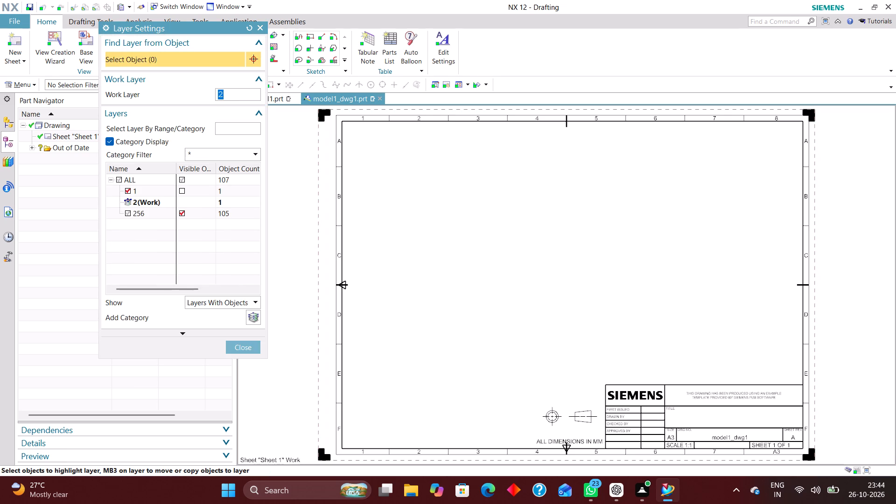
{"action": "left_click", "coordinate": [128, 210]}
{"action": "left_click", "coordinate": [247, 347]}
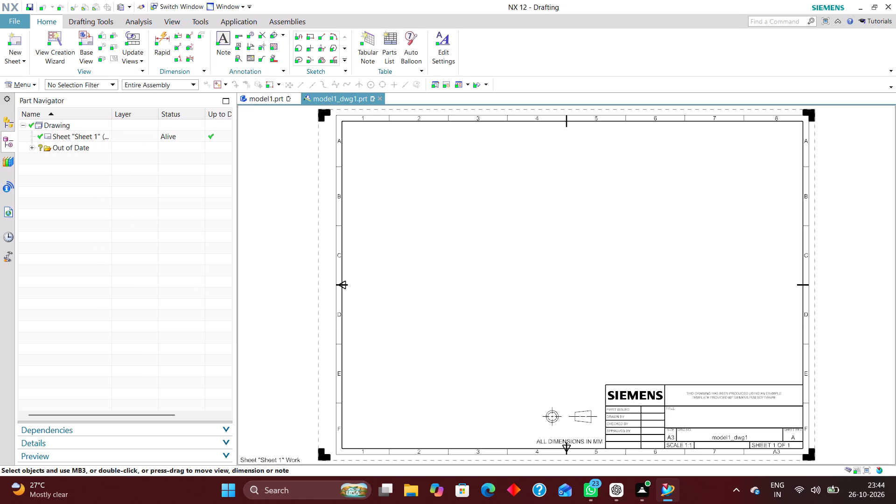
Place an Isometric base view of the safety key at 1:1 in the upper-right area of the sheet.
{"action": "left_click", "coordinate": [84, 35]}
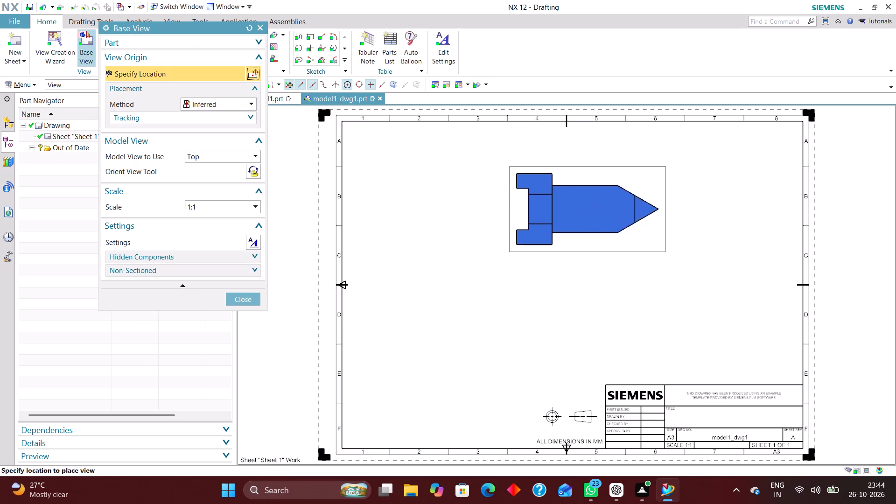
{"action": "left_click", "coordinate": [229, 155]}
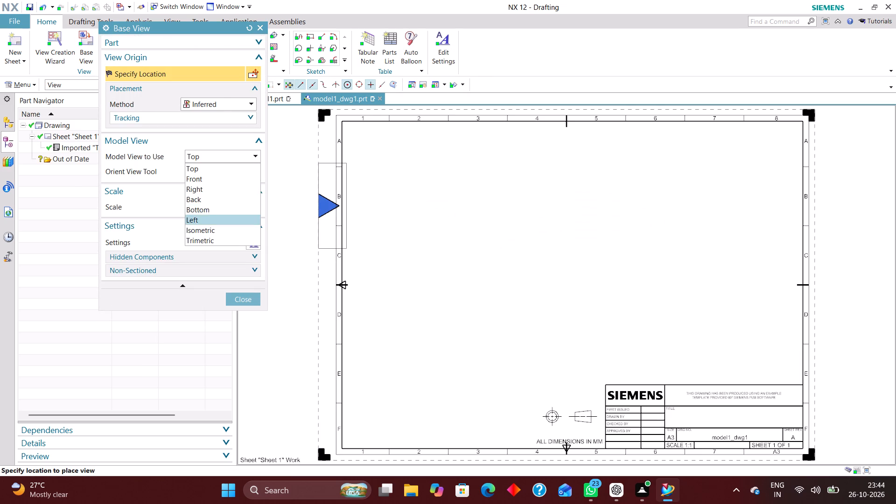
{"action": "left_click", "coordinate": [211, 227]}
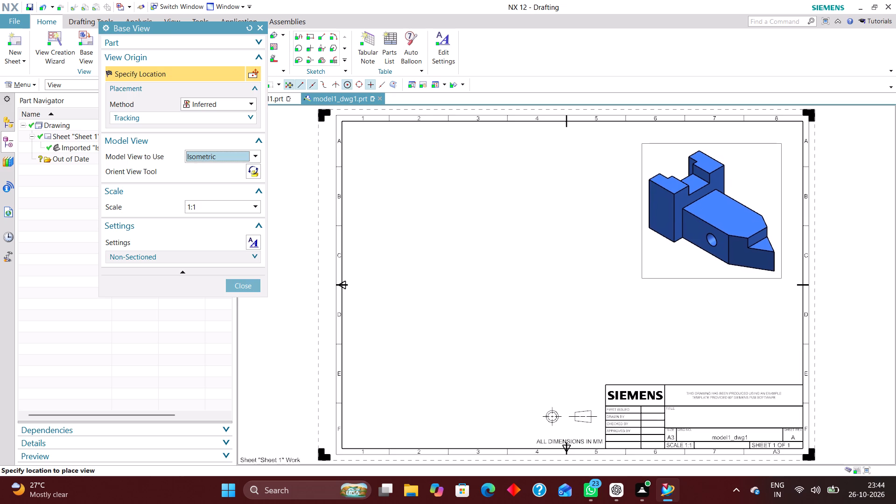
{"action": "left_click", "coordinate": [711, 209]}
{"action": "left_click", "coordinate": [246, 226]}
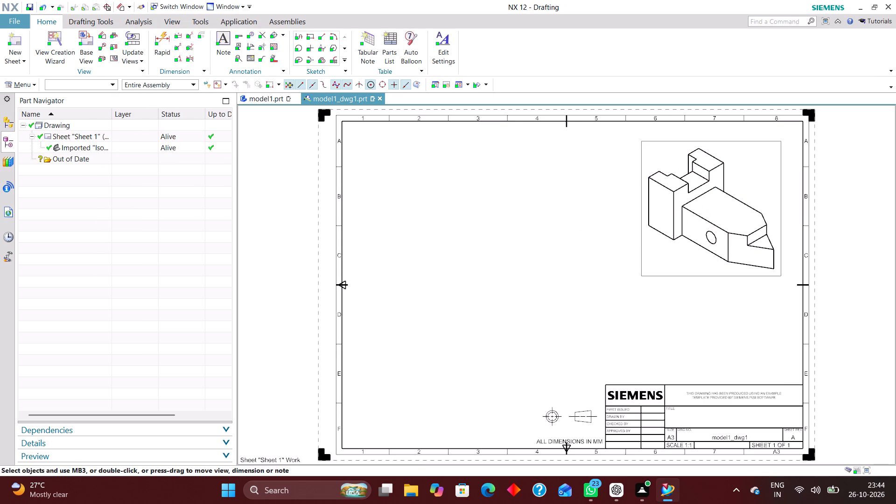
Place a Front base view at the middle of the sheet, reoriented to look at the key's pointed end with the notched head behind.
{"action": "left_click", "coordinate": [90, 41]}
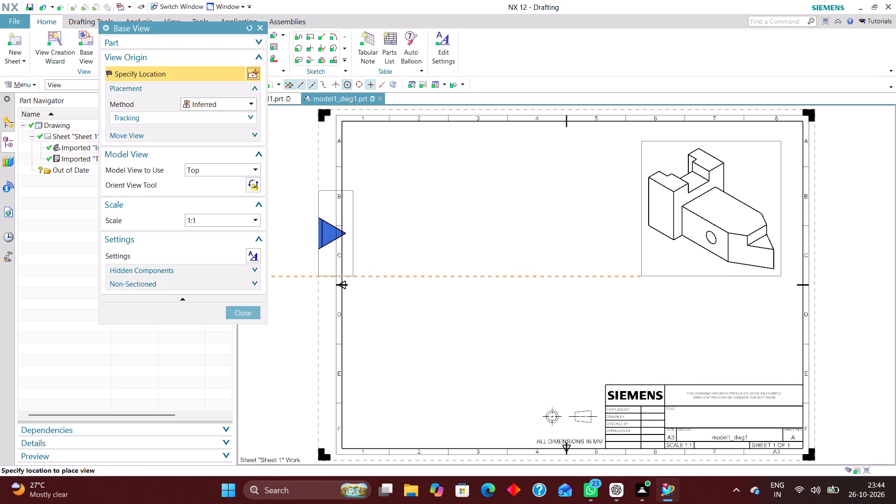
{"action": "left_click", "coordinate": [233, 173]}
{"action": "left_click", "coordinate": [233, 171]}
{"action": "left_click", "coordinate": [236, 167]}
{"action": "left_click", "coordinate": [221, 190]}
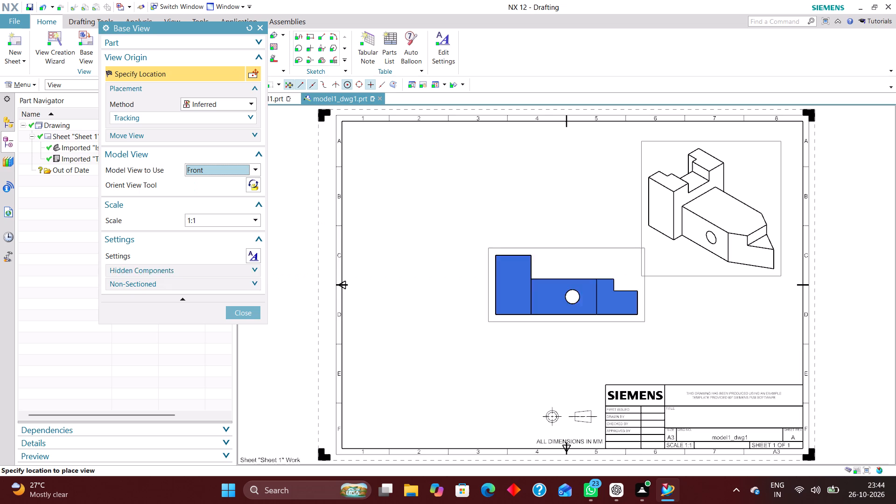
{"action": "left_click", "coordinate": [248, 182]}
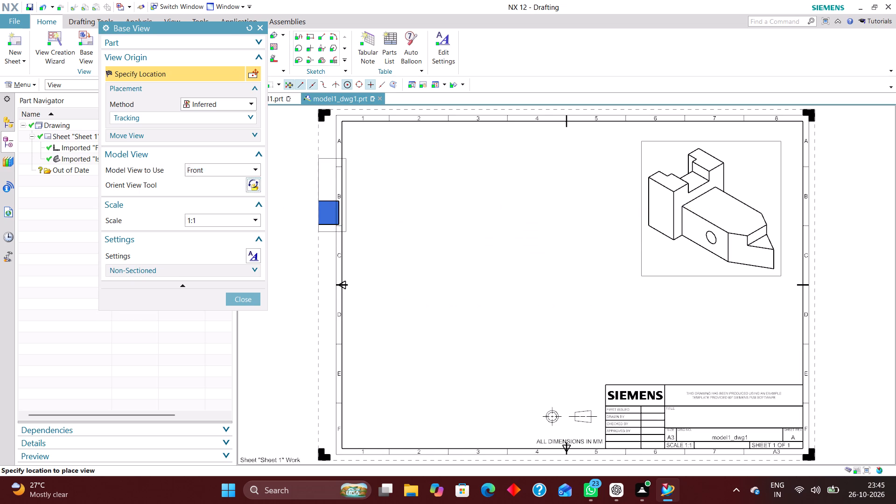
{"action": "middle_click_drag", "start_coordinate": [853, 360], "coordinate": [827, 368]}
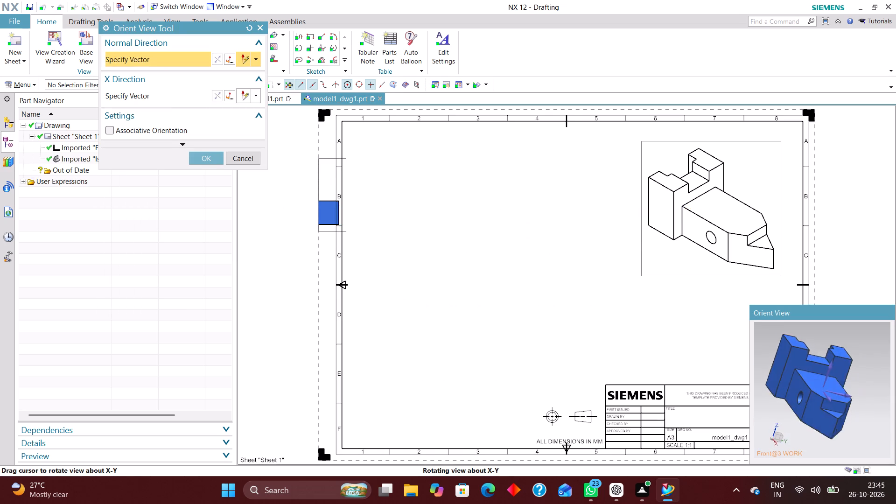
{"action": "middle_click_drag", "start_coordinate": [827, 368], "coordinate": [825, 367]}
{"action": "right_click_drag", "start_coordinate": [868, 349], "coordinate": [828, 349]}
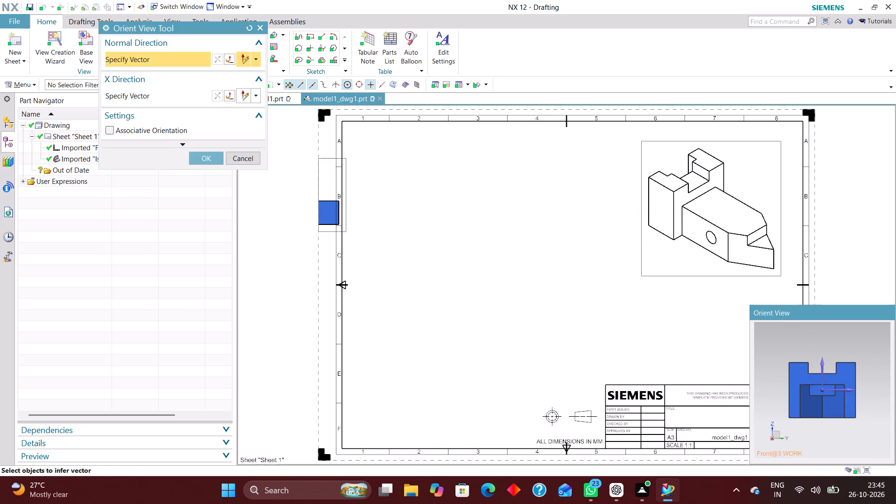
{"action": "left_click", "coordinate": [208, 160]}
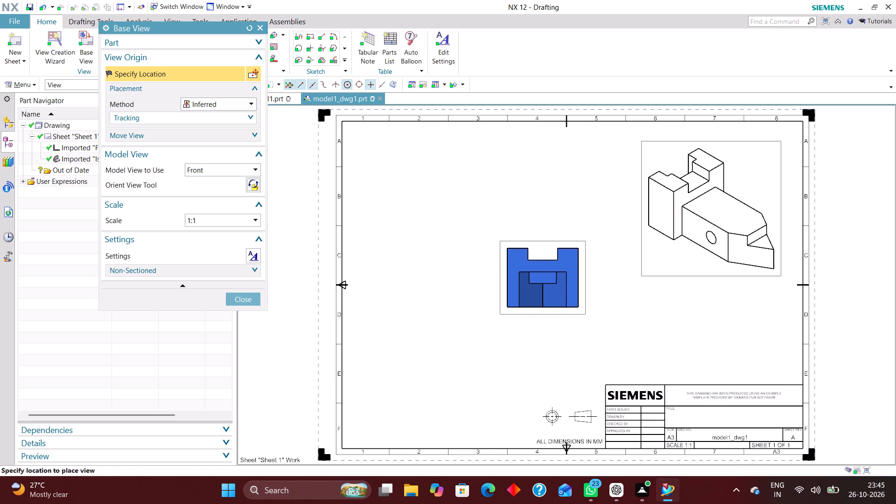
{"action": "left_click", "coordinate": [543, 276]}
{"action": "left_click", "coordinate": [243, 231]}
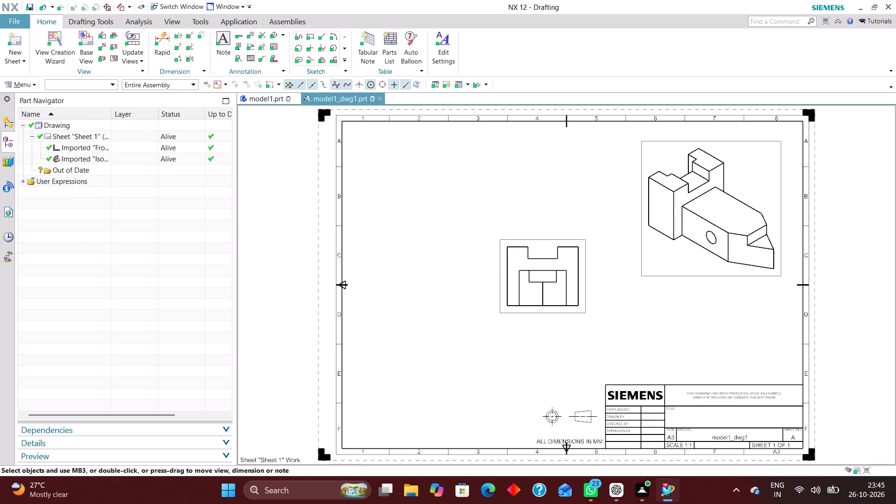
Place a Top base view at 1:1 in the upper-left area of the sheet, without adding projected views.
{"action": "left_click", "coordinate": [86, 38]}
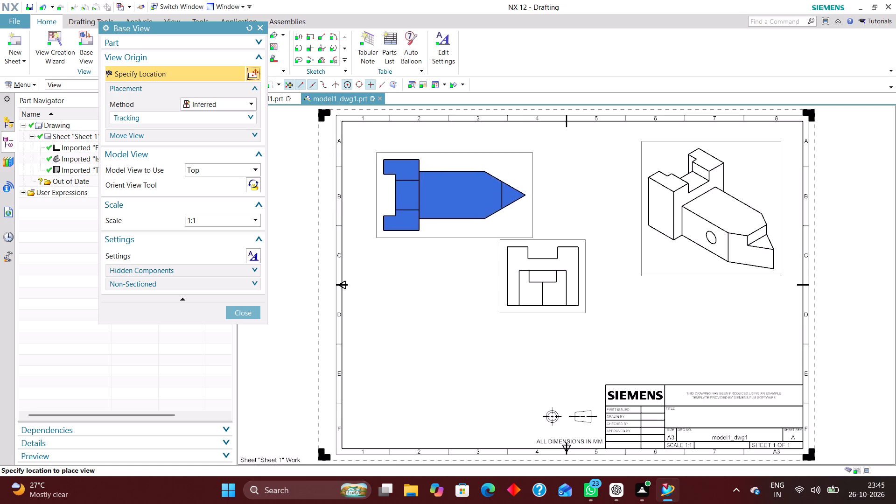
{"action": "left_click", "coordinate": [456, 193]}
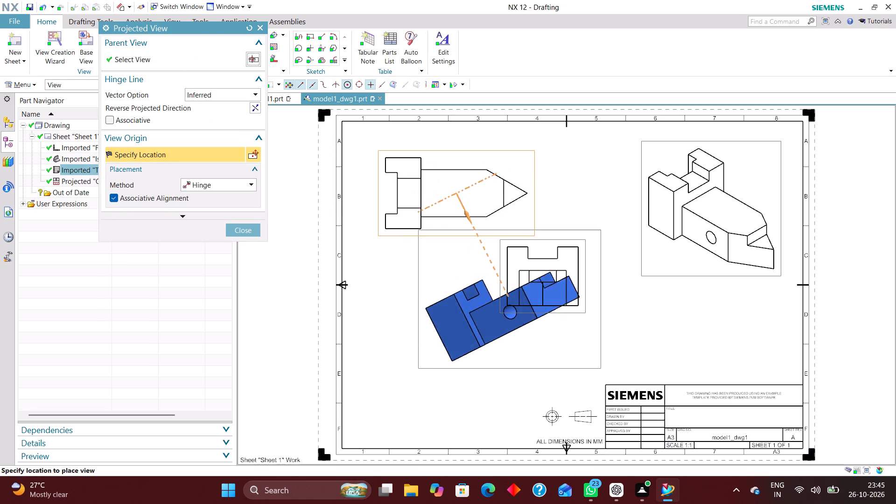
{"action": "left_click", "coordinate": [243, 224]}
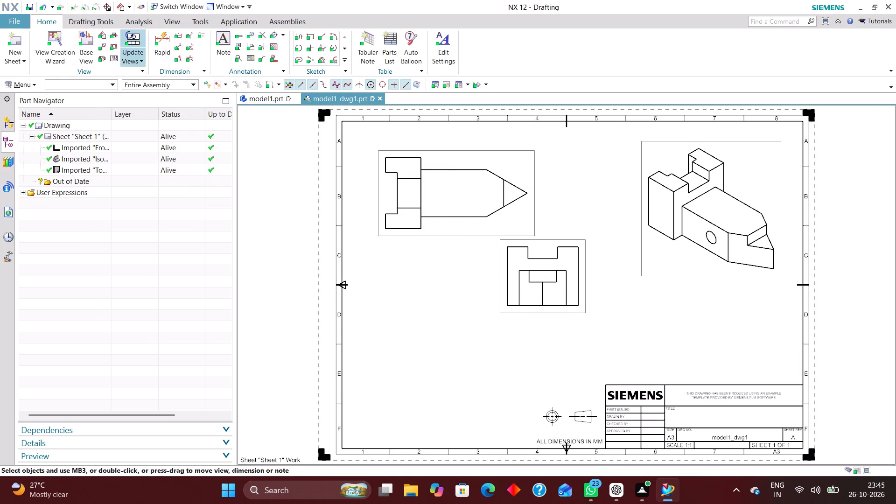
Place a Right base view directly below the Top view, reoriented to show the key's side with the round hole.
{"action": "left_click", "coordinate": [84, 35]}
{"action": "left_click", "coordinate": [228, 171]}
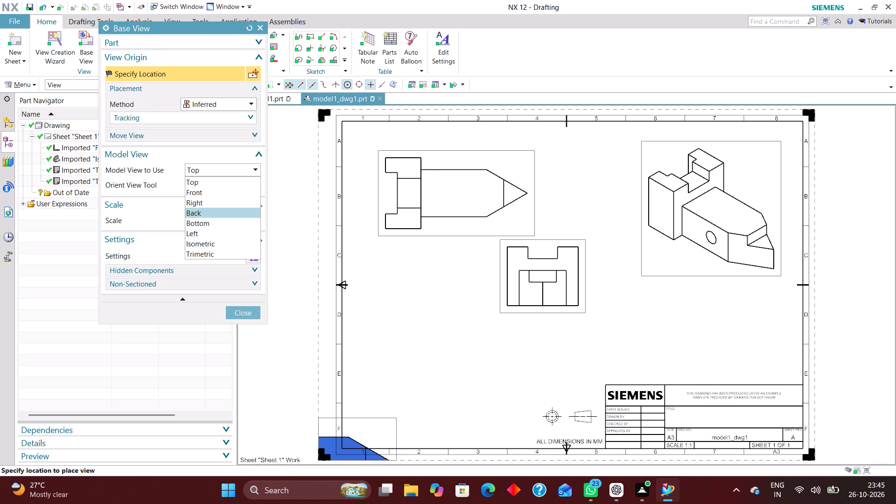
{"action": "left_click", "coordinate": [216, 201]}
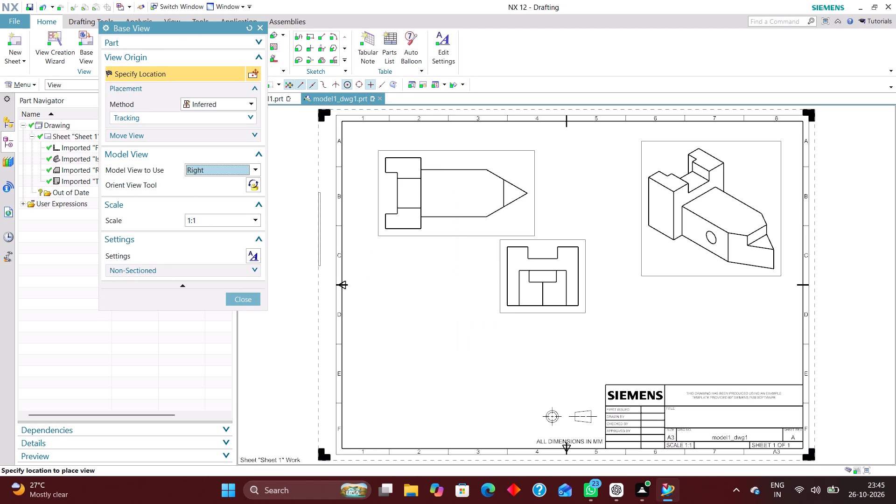
{"action": "left_click", "coordinate": [250, 185]}
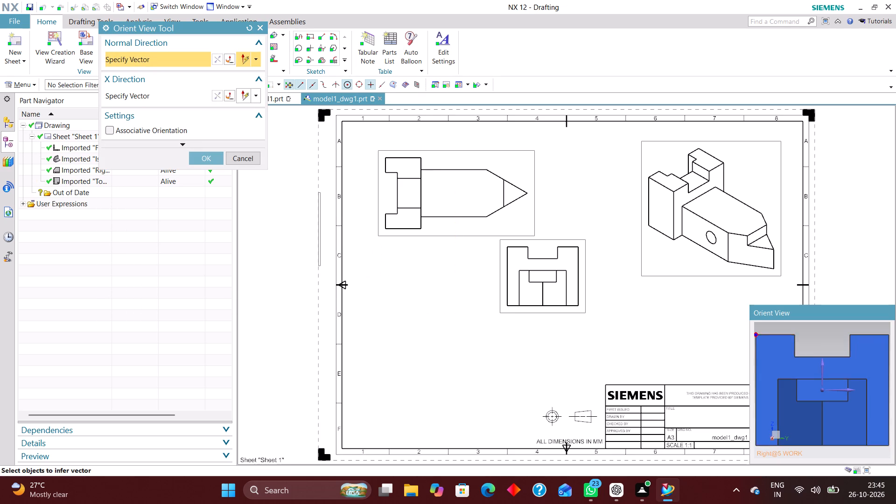
{"action": "middle_click_drag", "start_coordinate": [759, 330], "coordinate": [802, 330]}
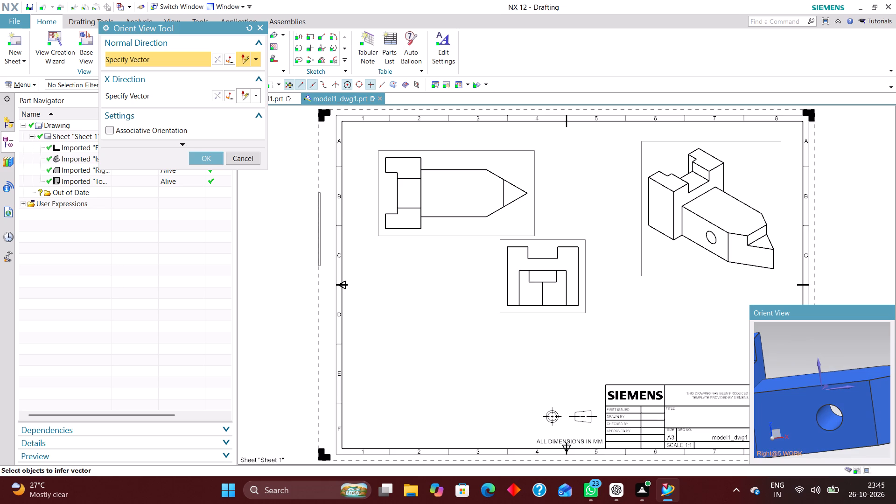
{"action": "right_click_drag", "start_coordinate": [838, 337], "coordinate": [760, 331]}
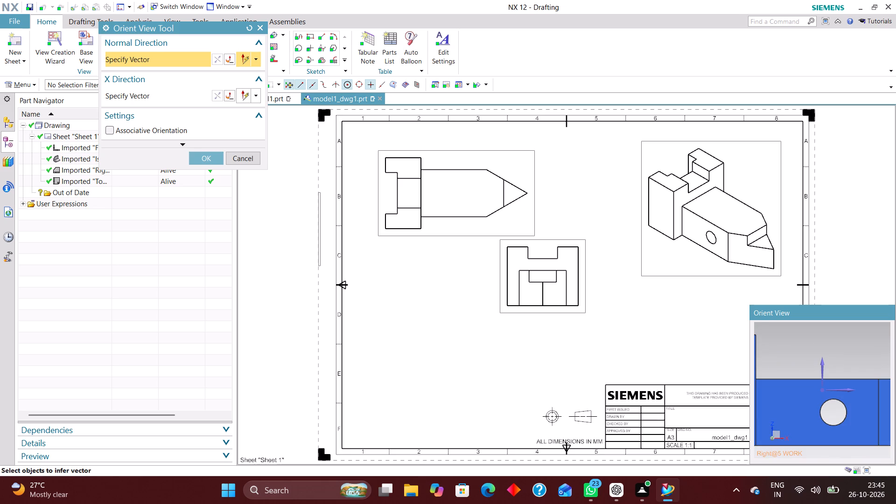
{"action": "left_click", "coordinate": [207, 161]}
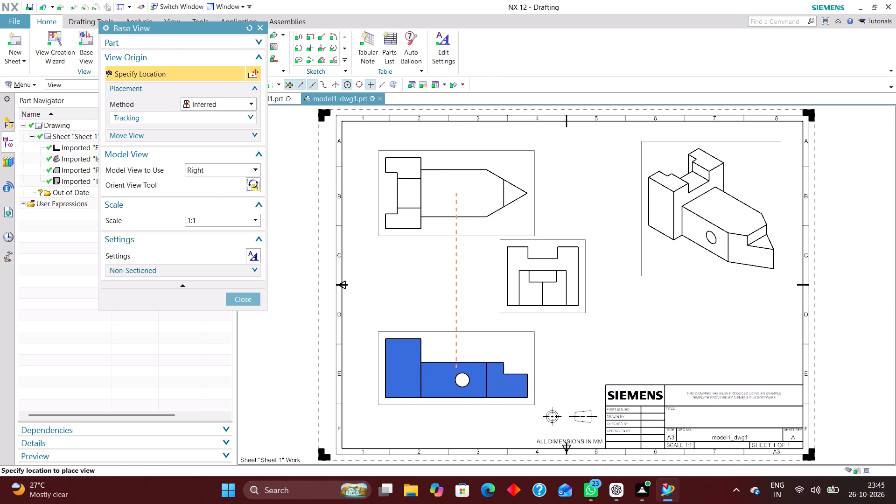
{"action": "left_click", "coordinate": [456, 368]}
{"action": "left_click", "coordinate": [235, 227]}
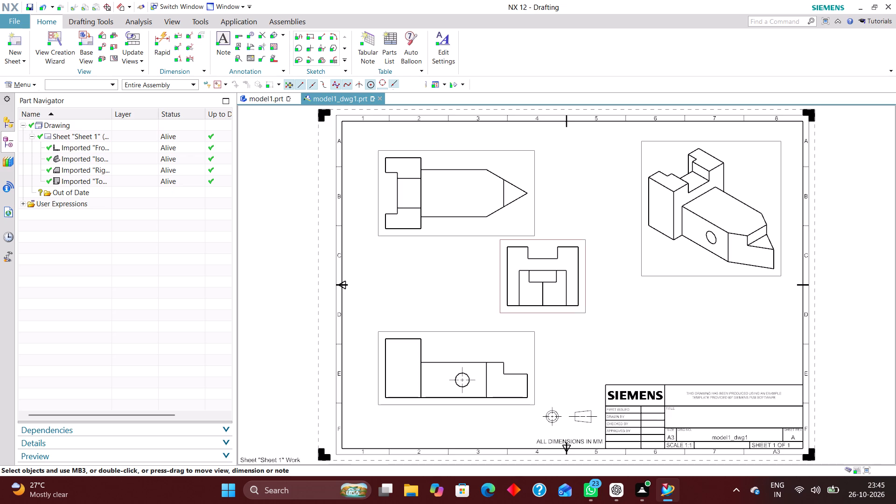
Reposition the end view lower and further right on the sheet, and shift the isometric view slightly left.
{"action": "left_click_drag", "start_coordinate": [571, 312], "coordinate": [598, 335]}
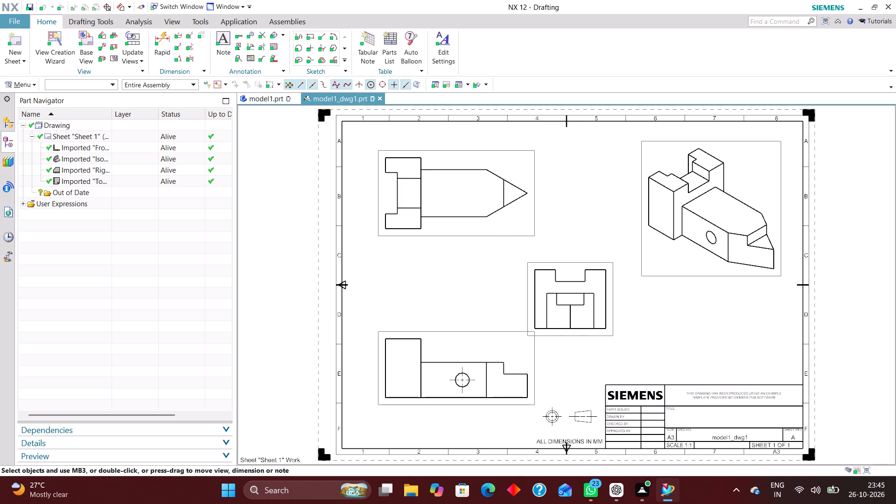
{"action": "left_click_drag", "start_coordinate": [598, 335], "coordinate": [599, 336]}
{"action": "left_click_drag", "start_coordinate": [653, 277], "coordinate": [643, 280]}
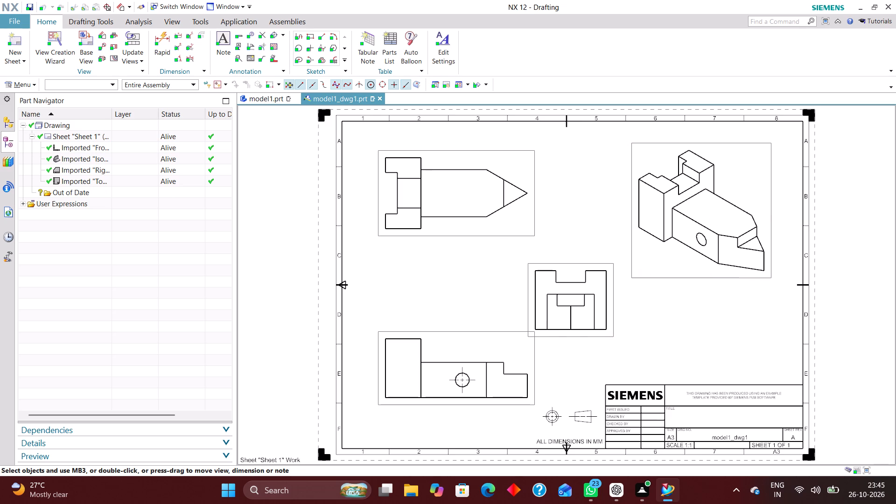
{"action": "left_click_drag", "start_coordinate": [643, 280], "coordinate": [643, 280]}
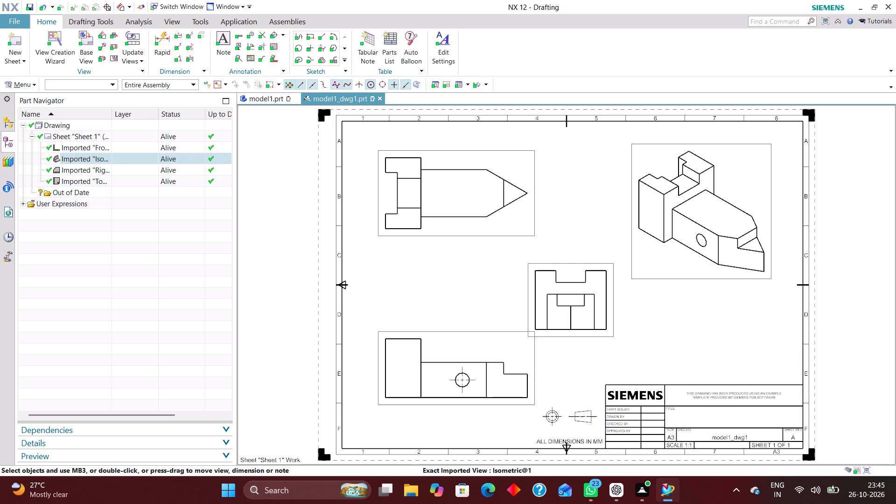
Set the extension line gap to 2 in the Drafting Preferences.
{"action": "left_click", "coordinate": [35, 83]}
{"action": "left_click", "coordinate": [45, 198]}
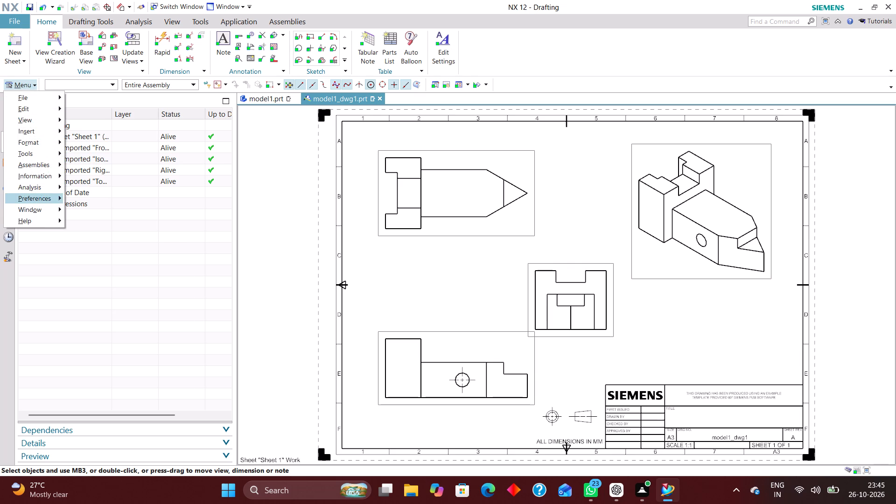
{"action": "left_click", "coordinate": [95, 234]}
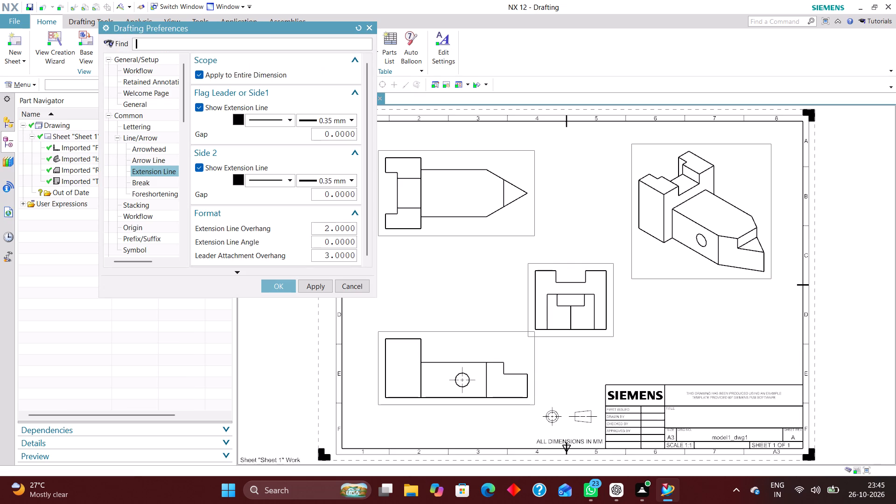
{"action": "left_click_drag", "start_coordinate": [322, 133], "coordinate": [448, 133]}
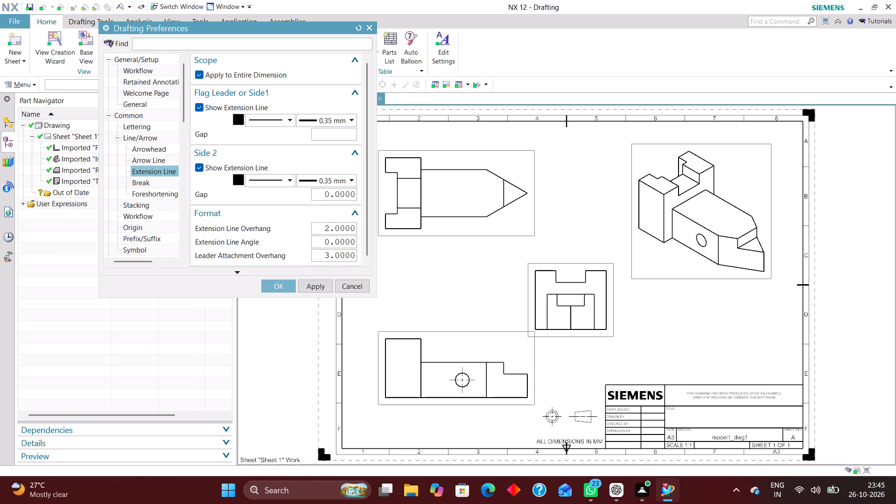
{"action": "key", "text": "2"}
{"action": "key", "text": "Return"}
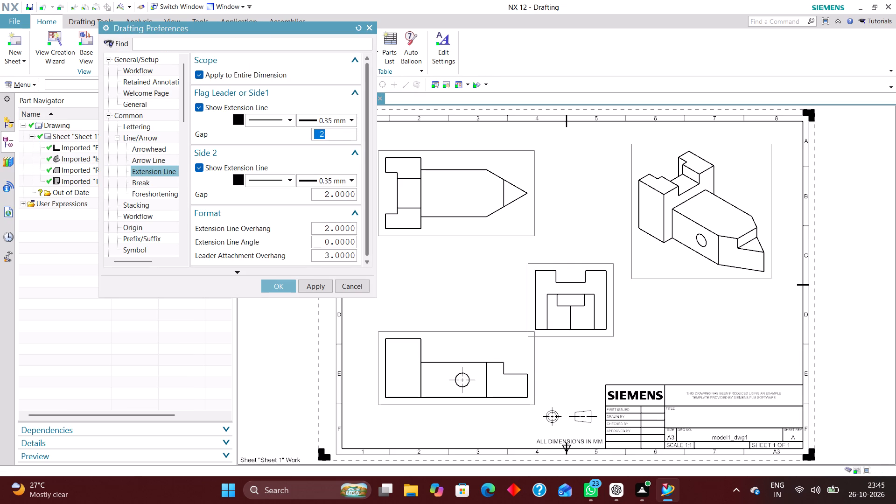
Set the leader and dimension arrowhead type to Open Arrow.
{"action": "scroll", "coordinate": [109, 166], "scroll_direction": "up", "scroll_amount": 3}
{"action": "left_click", "coordinate": [143, 149]}
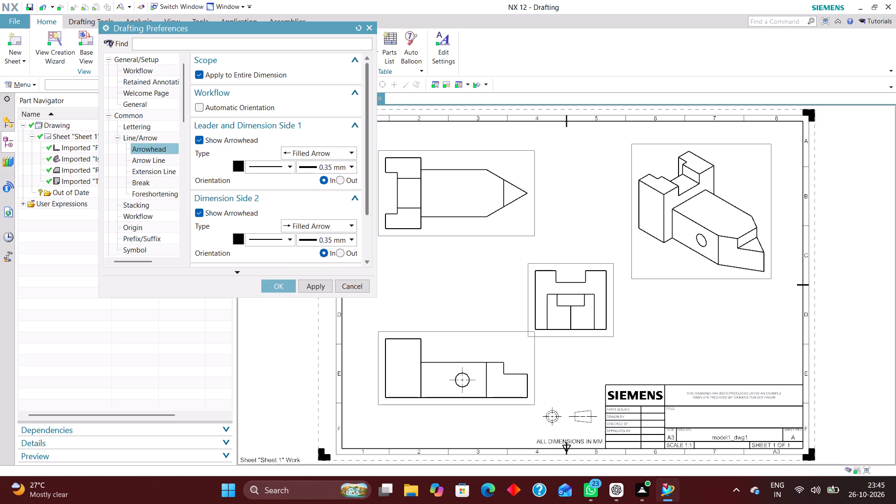
{"action": "left_click", "coordinate": [334, 151]}
{"action": "left_click", "coordinate": [324, 187]}
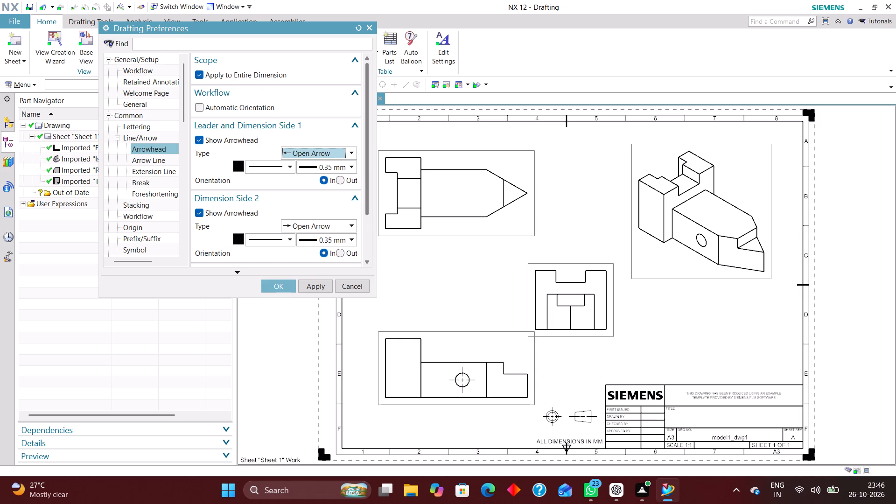
Set the decimal delimiter for dimension text units to Period.
{"action": "scroll", "coordinate": [149, 222], "scroll_direction": "down", "scroll_amount": 6}
{"action": "scroll", "coordinate": [144, 223], "scroll_direction": "up", "scroll_amount": 2}
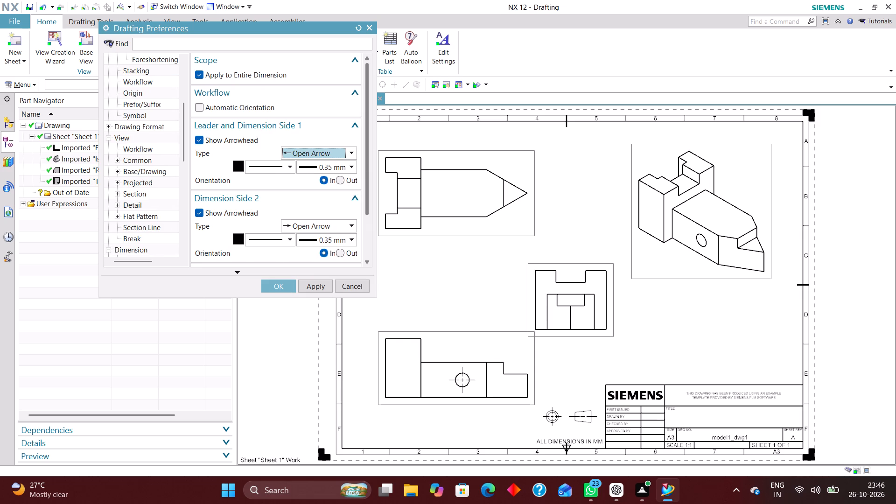
{"action": "scroll", "coordinate": [143, 160], "scroll_direction": "up", "scroll_amount": 1}
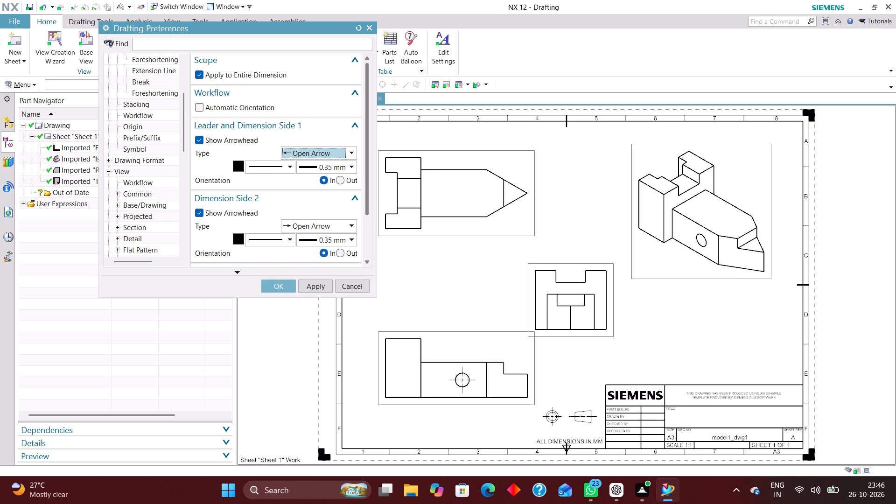
{"action": "scroll", "coordinate": [140, 181], "scroll_direction": "up", "scroll_amount": 2}
{"action": "scroll", "coordinate": [145, 195], "scroll_direction": "down", "scroll_amount": 2}
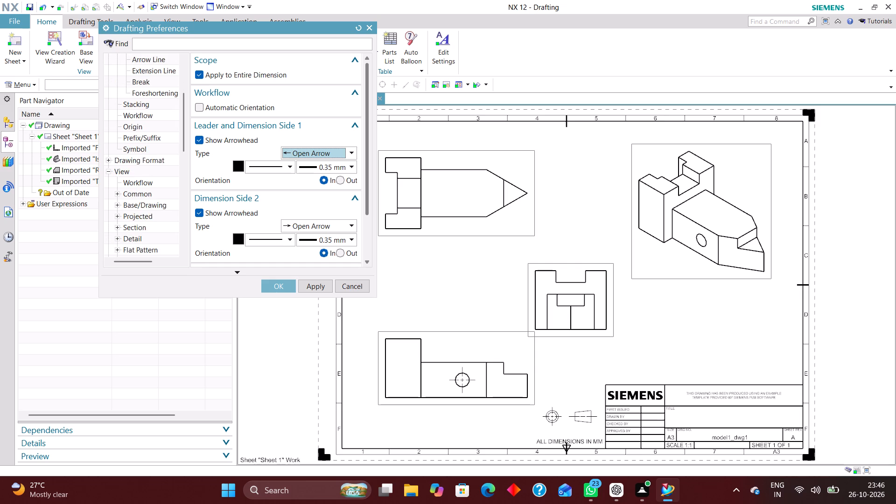
{"action": "scroll", "coordinate": [146, 209], "scroll_direction": "down", "scroll_amount": 7}
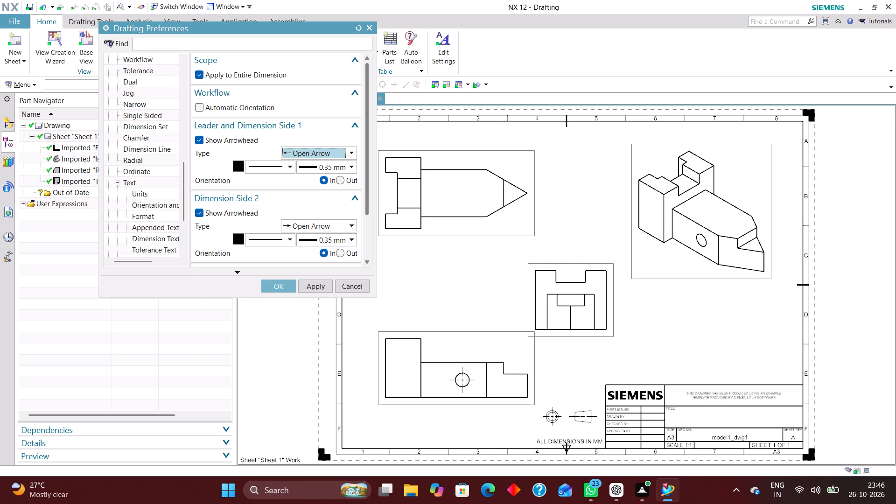
{"action": "left_click", "coordinate": [151, 194]}
{"action": "left_click", "coordinate": [303, 116]}
{"action": "left_click", "coordinate": [303, 128]}
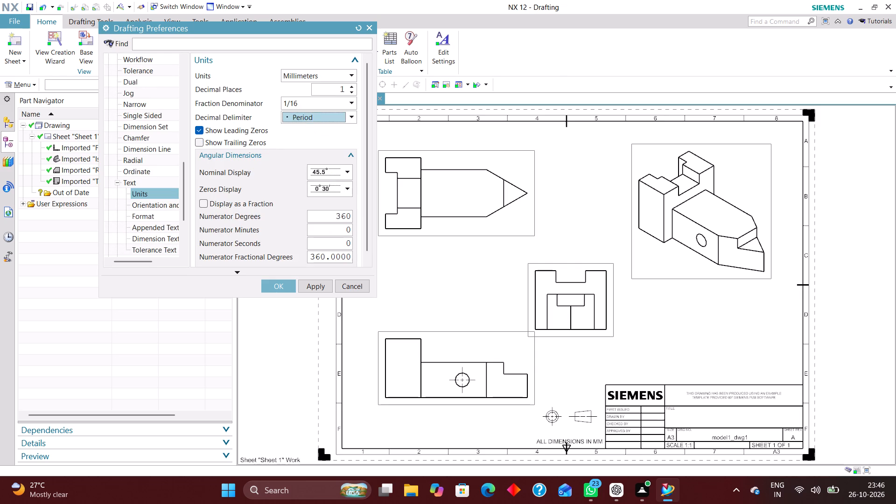
Accept the Drafting Preferences changes.
{"action": "left_click", "coordinate": [286, 283]}
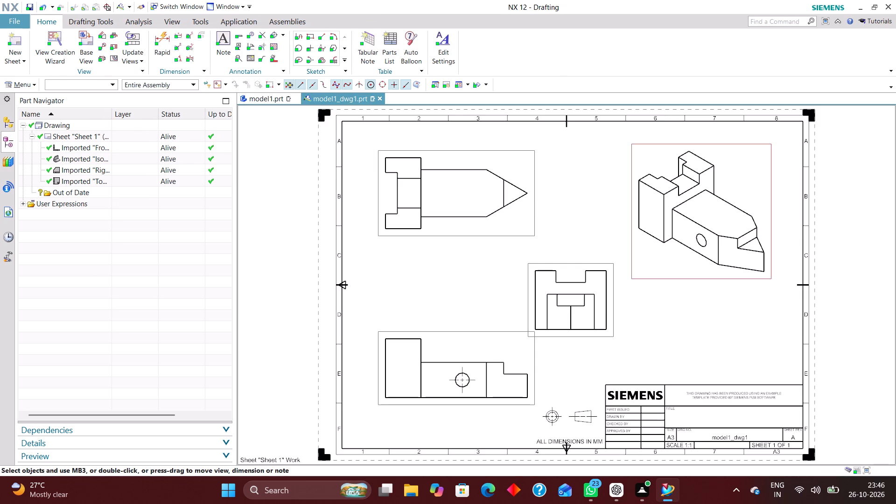
Show the view label on the isometric view, with the label type set to Name.
{"action": "right_click", "coordinate": [701, 280]}
{"action": "left_click", "coordinate": [754, 66]}
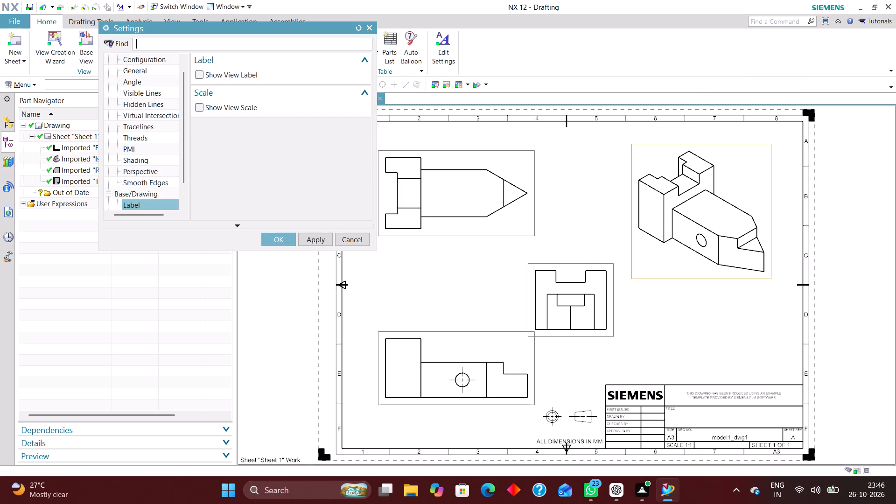
{"action": "left_click", "coordinate": [199, 72]}
{"action": "left_click", "coordinate": [347, 125]}
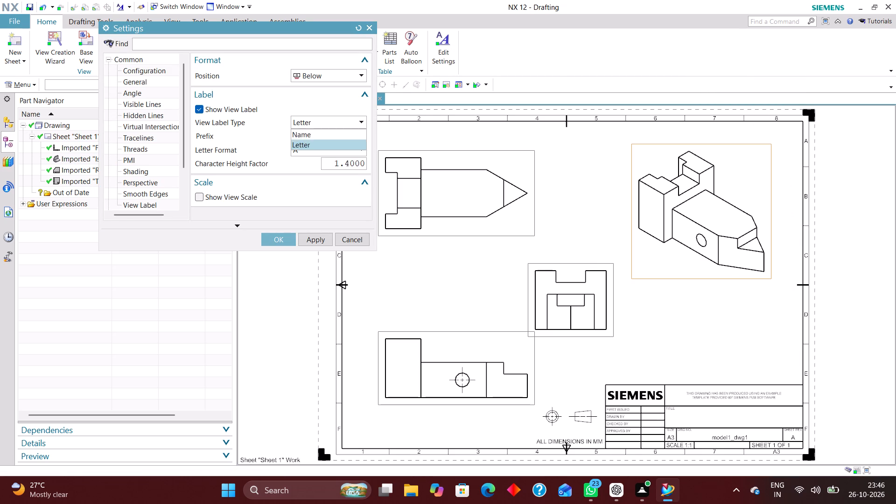
{"action": "left_click", "coordinate": [337, 135]}
{"action": "left_click", "coordinate": [281, 244]}
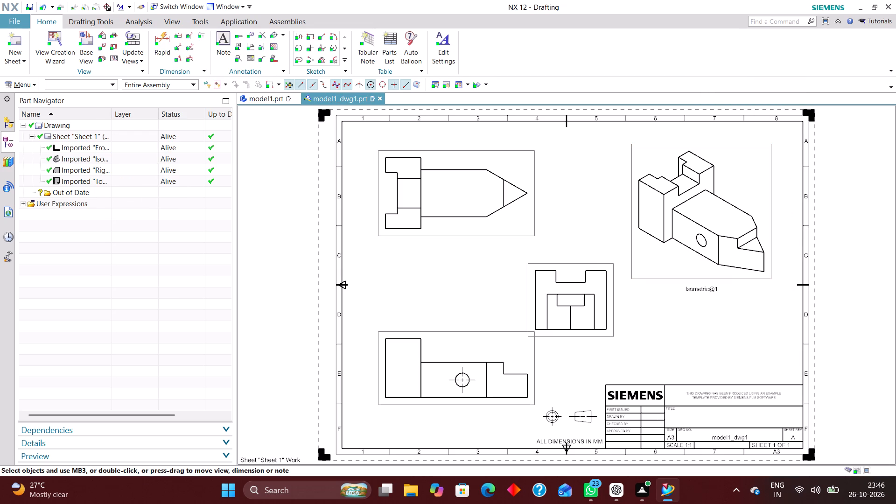
Show the view label on the top view, with the label type set to Name.
{"action": "right_click", "coordinate": [435, 235]}
{"action": "left_click", "coordinate": [463, 254]}
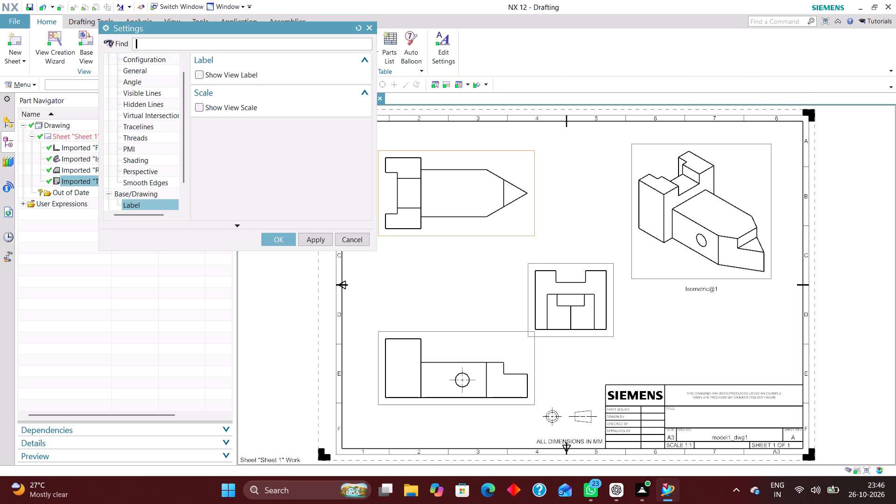
{"action": "left_click", "coordinate": [201, 72]}
{"action": "left_click", "coordinate": [316, 123]}
{"action": "left_click", "coordinate": [313, 132]}
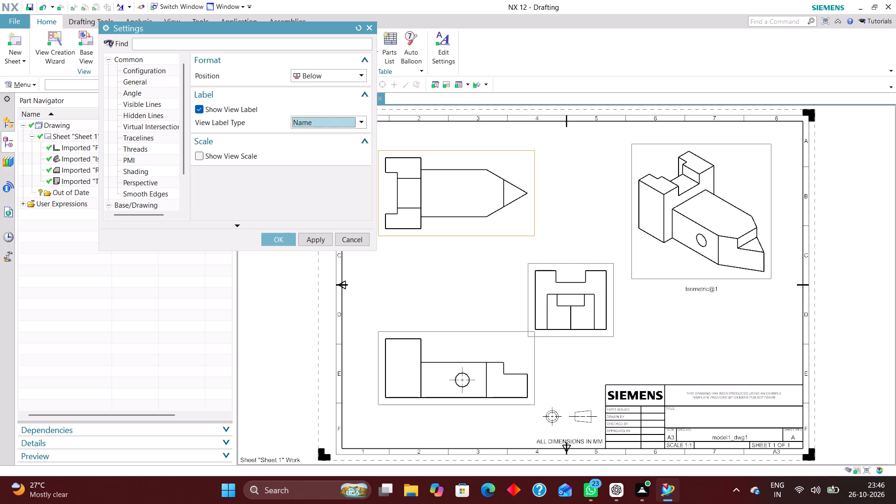
{"action": "left_click", "coordinate": [283, 238]}
Show the view label on the right view, with the label type set to Name.
{"action": "right_click", "coordinate": [433, 404]}
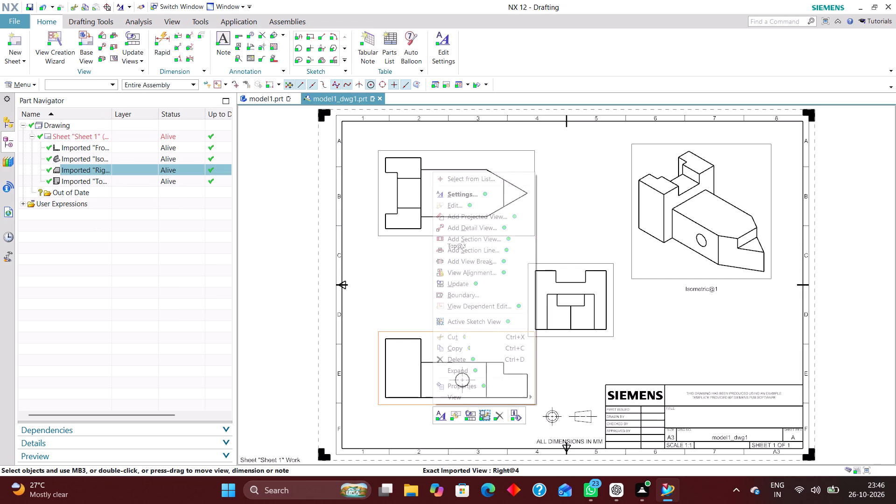
{"action": "left_click", "coordinate": [474, 191]}
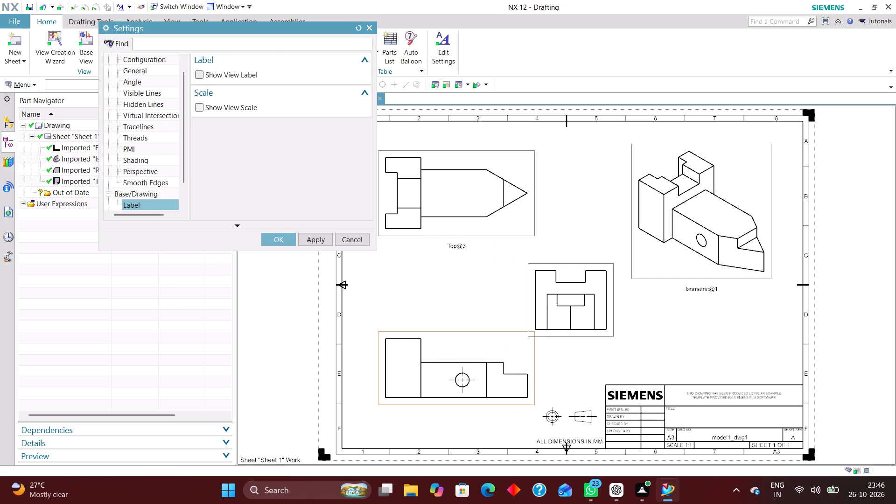
{"action": "left_click", "coordinate": [196, 75]}
{"action": "left_click", "coordinate": [321, 125]}
{"action": "left_click", "coordinate": [317, 133]}
{"action": "left_click", "coordinate": [275, 238]}
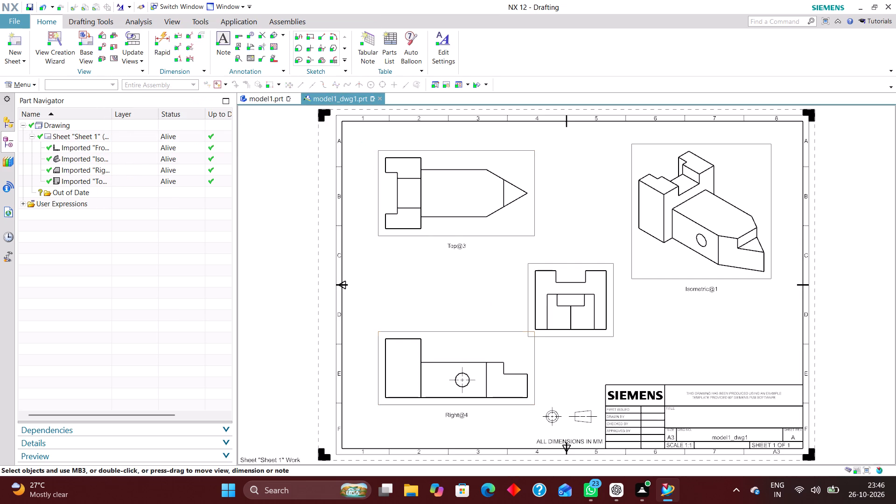
Show the view label on the front view, with the label type set to Name.
{"action": "right_click", "coordinate": [577, 338]}
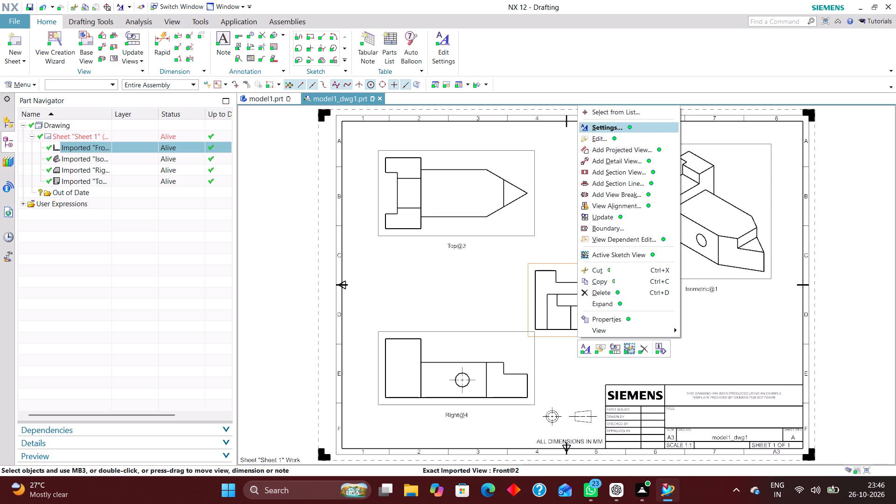
{"action": "left_click", "coordinate": [607, 128]}
{"action": "left_click", "coordinate": [203, 73]}
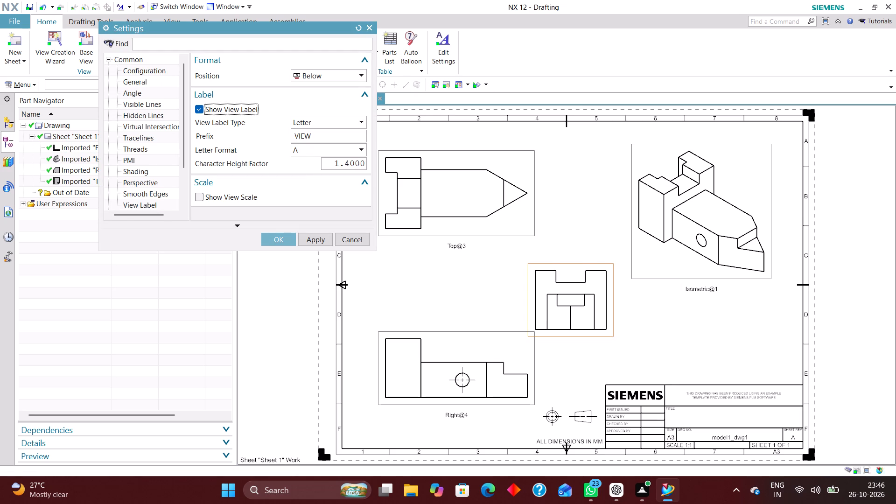
{"action": "left_click", "coordinate": [318, 122]}
{"action": "left_click", "coordinate": [316, 130]}
{"action": "left_click", "coordinate": [280, 238]}
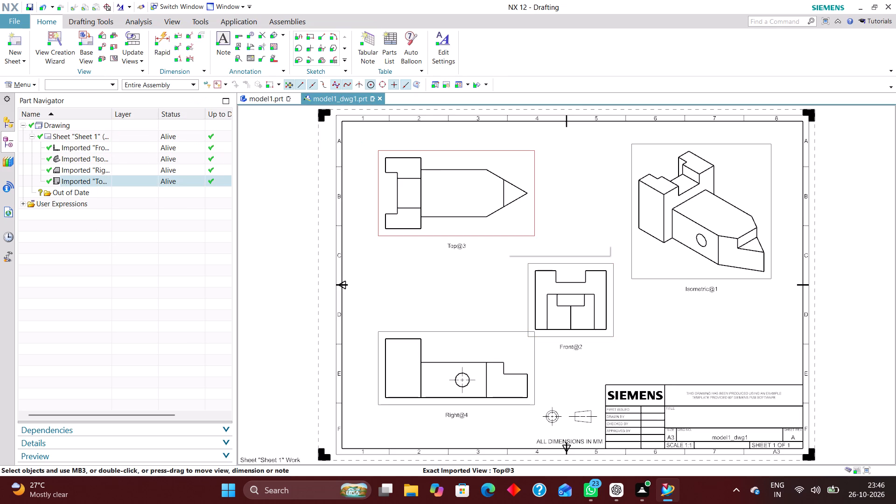
Add Rapid Dimensions for the head's length and the key's overall length, stacked below the top view.
{"action": "left_click", "coordinate": [166, 35]}
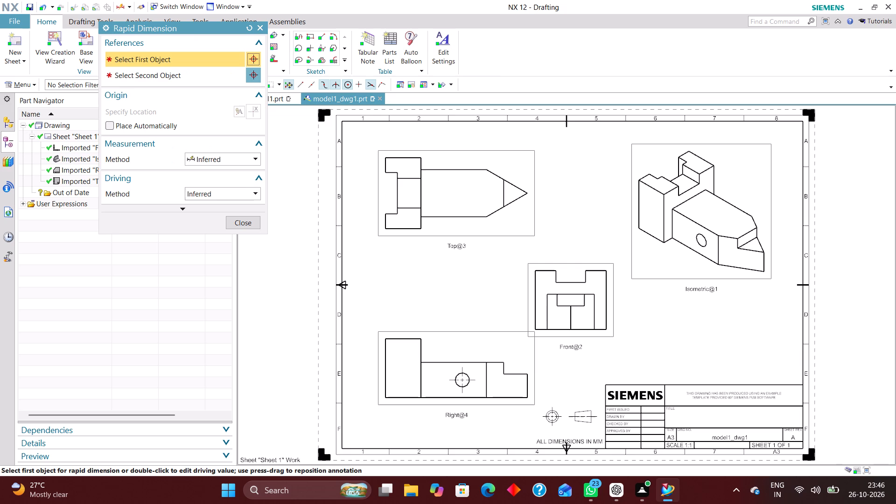
{"action": "scroll", "coordinate": [399, 253], "scroll_direction": "up", "scroll_amount": 1}
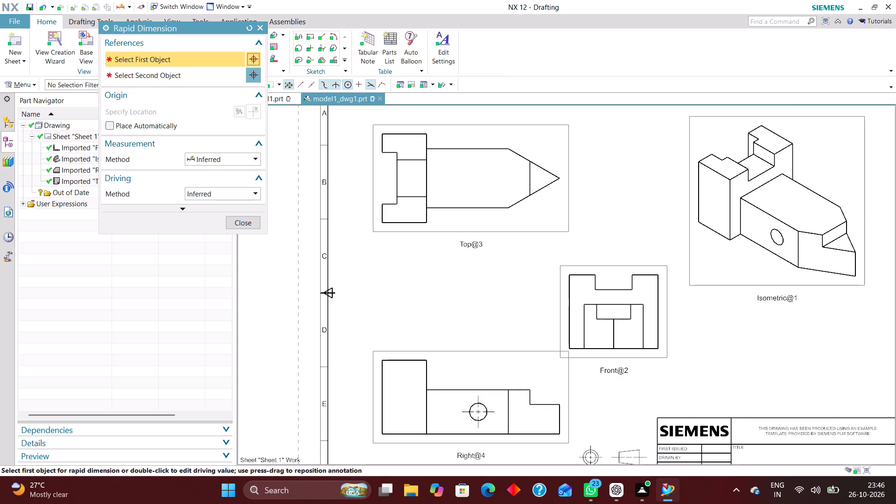
{"action": "left_click", "coordinate": [382, 223]}
{"action": "left_click", "coordinate": [426, 223]}
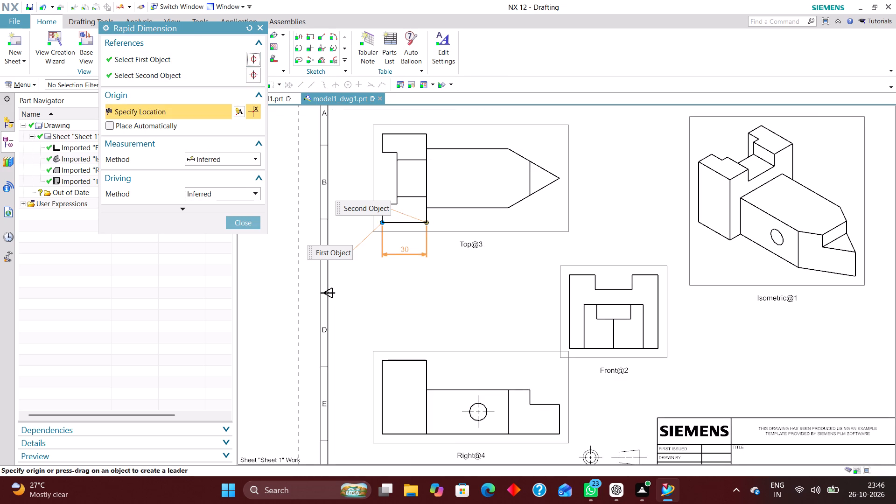
{"action": "left_click", "coordinate": [409, 239]}
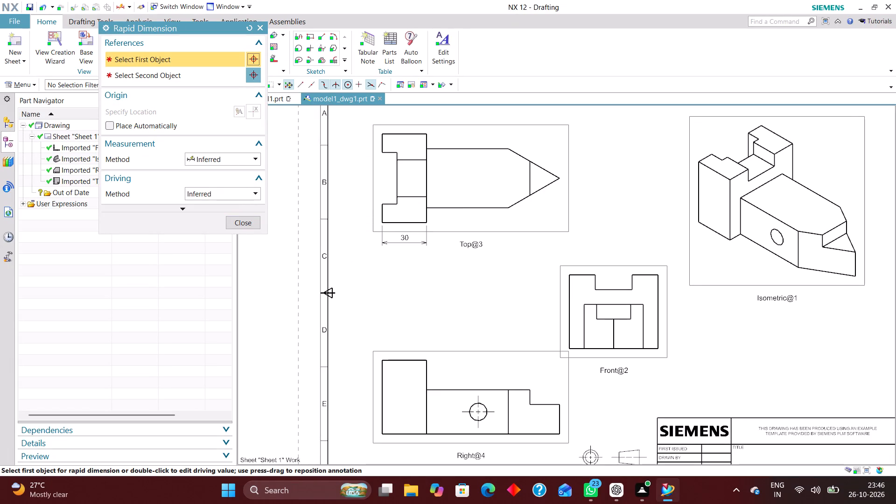
{"action": "left_click", "coordinate": [382, 224]}
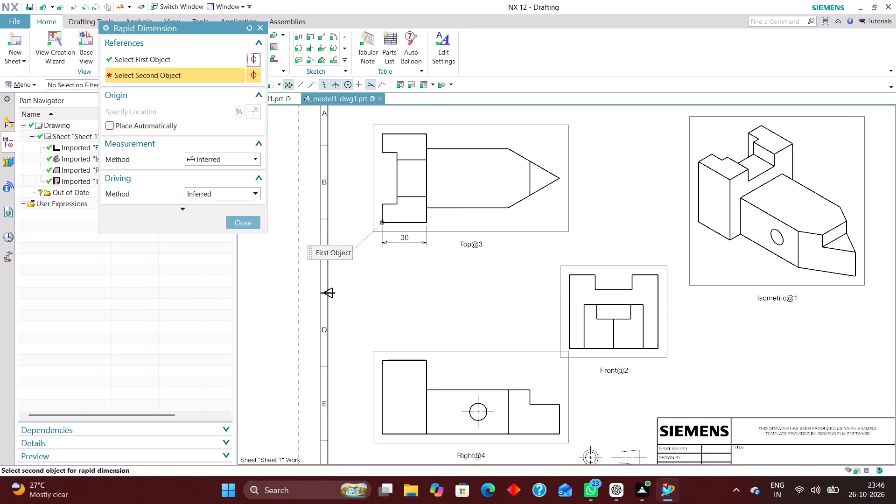
{"action": "left_click", "coordinate": [560, 179]}
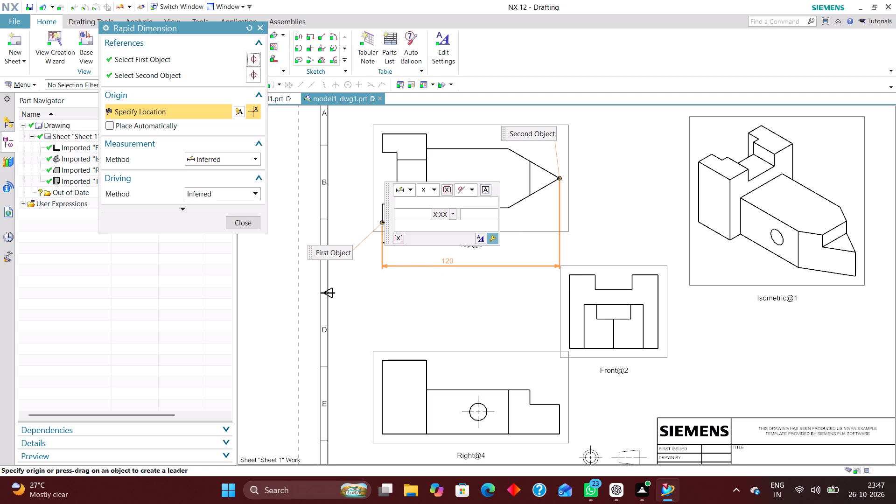
{"action": "left_click", "coordinate": [449, 263]}
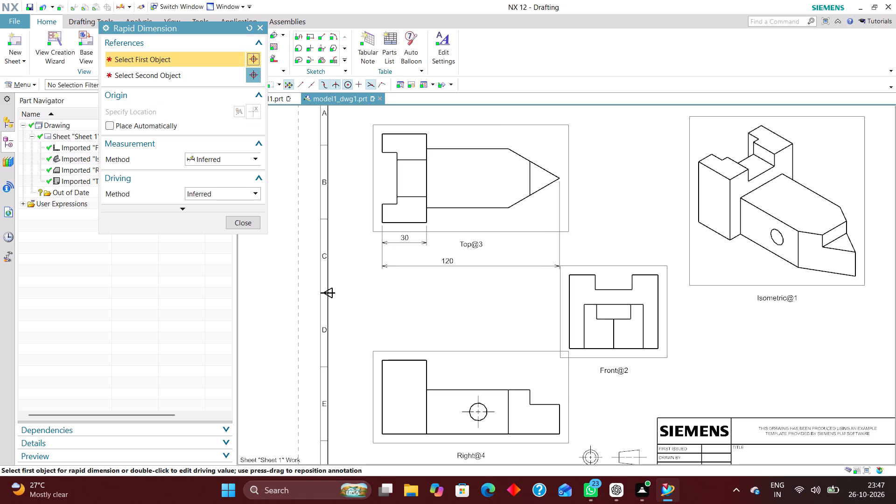
Dimension the body's width between its two taper-start corners, placing it inside the body in the top view.
{"action": "scroll", "coordinate": [436, 308], "scroll_direction": "down", "scroll_amount": 2}
{"action": "scroll", "coordinate": [434, 219], "scroll_direction": "up", "scroll_amount": 3}
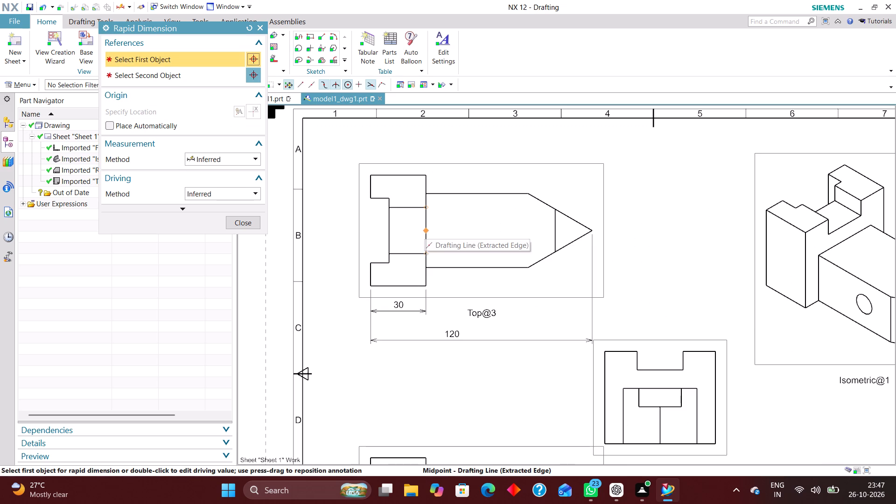
{"action": "scroll", "coordinate": [447, 274], "scroll_direction": "down", "scroll_amount": 1}
{"action": "scroll", "coordinate": [455, 247], "scroll_direction": "up", "scroll_amount": 2}
{"action": "scroll", "coordinate": [480, 258], "scroll_direction": "down", "scroll_amount": 4}
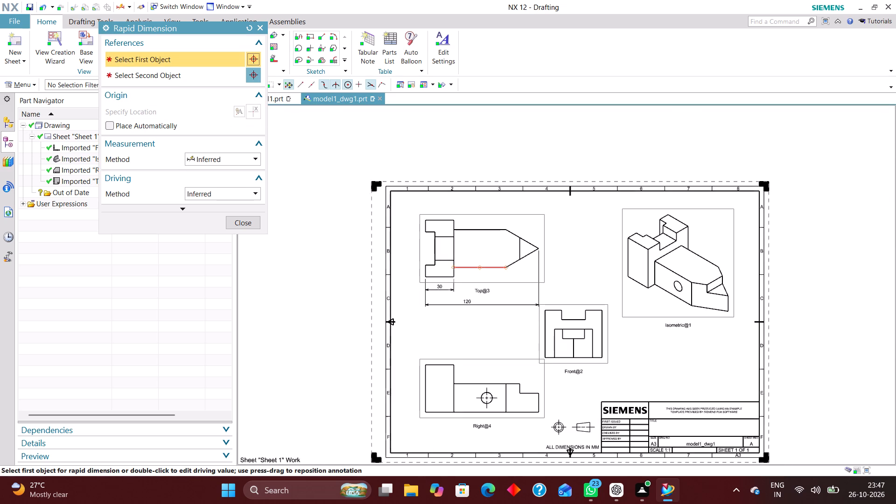
{"action": "scroll", "coordinate": [470, 267], "scroll_direction": "up", "scroll_amount": 3}
{"action": "left_click", "coordinate": [537, 265]}
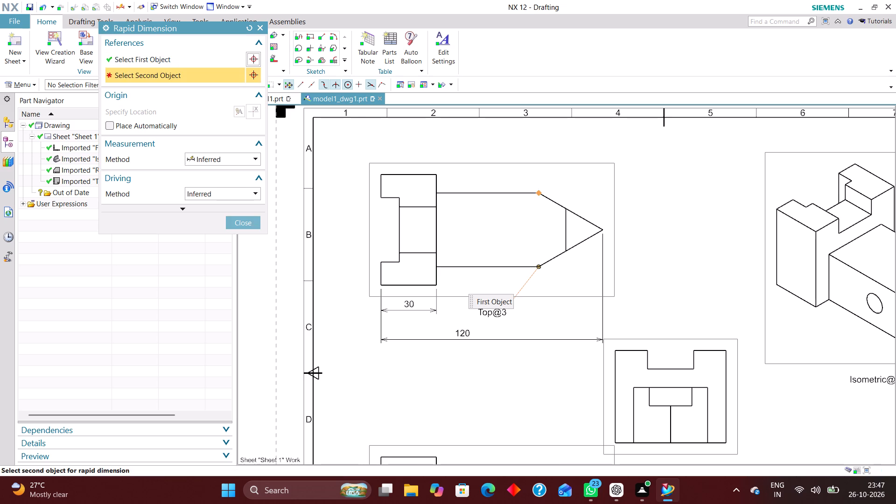
{"action": "left_click", "coordinate": [539, 192]}
{"action": "left_click", "coordinate": [472, 230]}
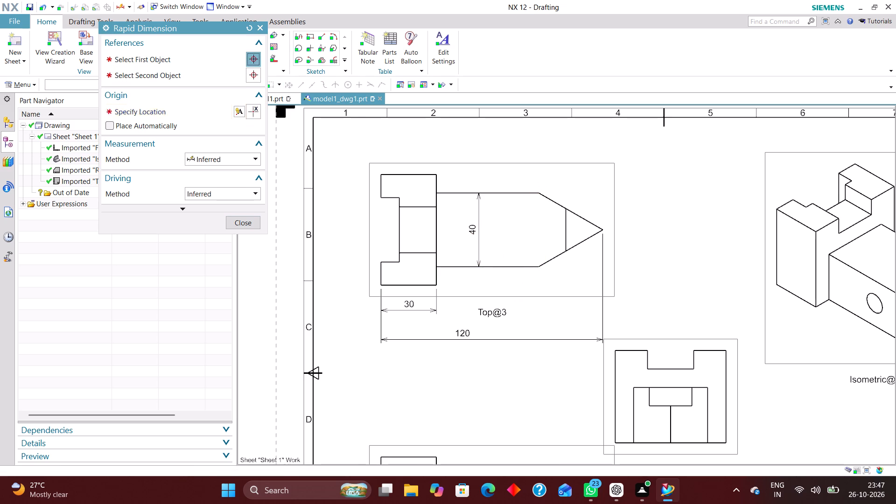
Dimension the head's slot opening and the head's full width, placing both beside the slotted end of the top view.
{"action": "scroll", "coordinate": [490, 273], "scroll_direction": "down", "scroll_amount": 2}
{"action": "scroll", "coordinate": [403, 269], "scroll_direction": "up", "scroll_amount": 4}
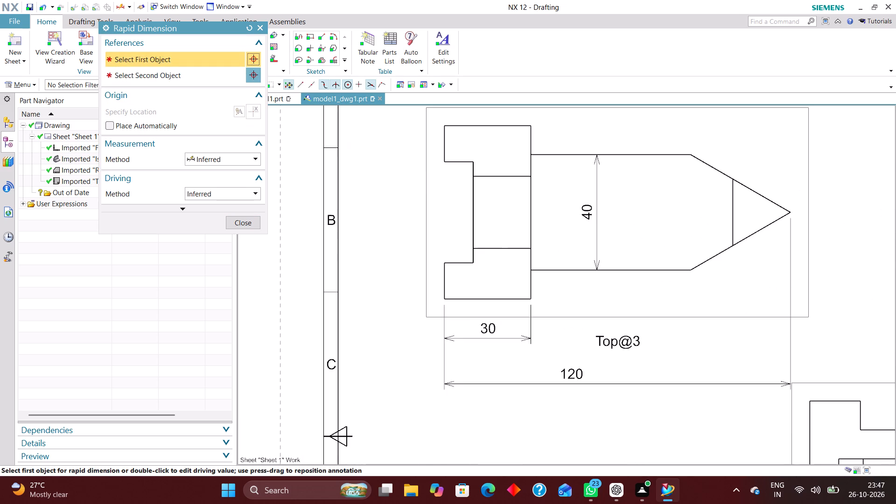
{"action": "scroll", "coordinate": [441, 273], "scroll_direction": "down", "scroll_amount": 2}
{"action": "scroll", "coordinate": [433, 218], "scroll_direction": "up", "scroll_amount": 3}
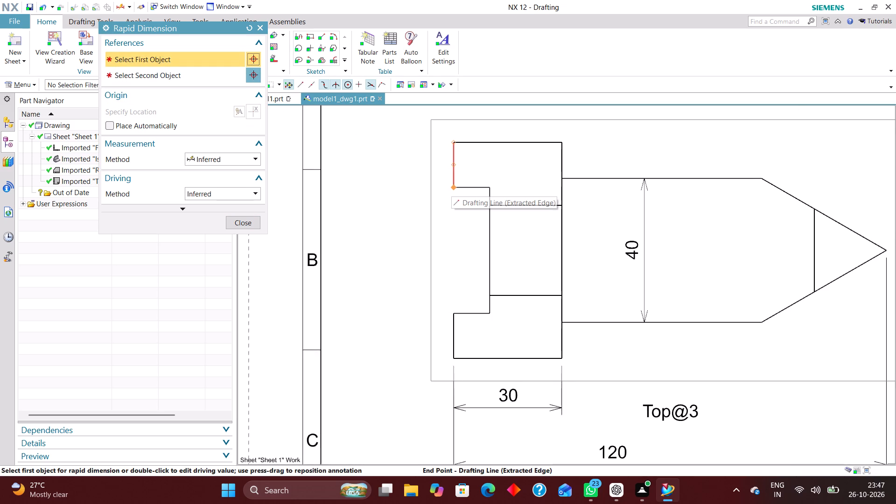
{"action": "left_click", "coordinate": [452, 185]}
{"action": "left_click", "coordinate": [455, 312]}
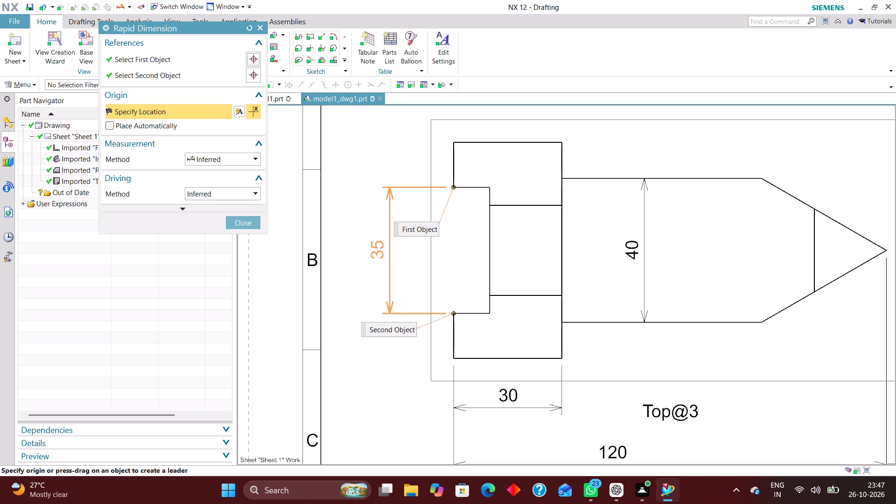
{"action": "left_click", "coordinate": [398, 252]}
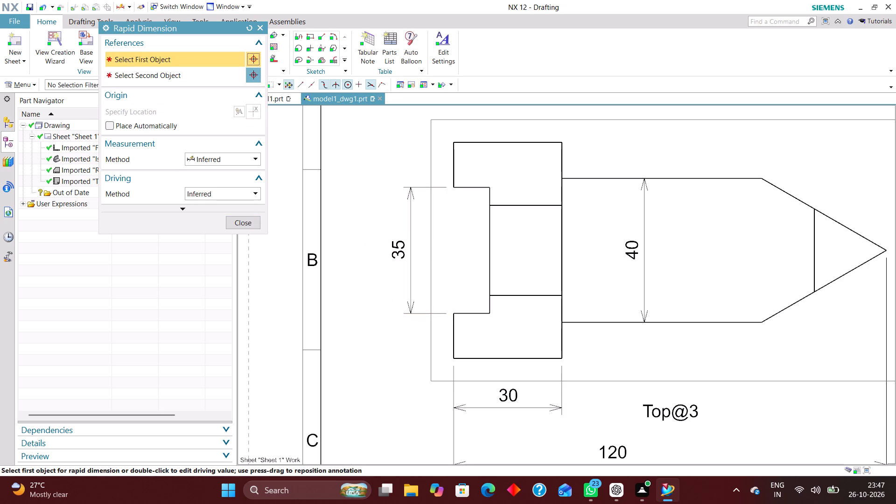
{"action": "left_click", "coordinate": [454, 140]}
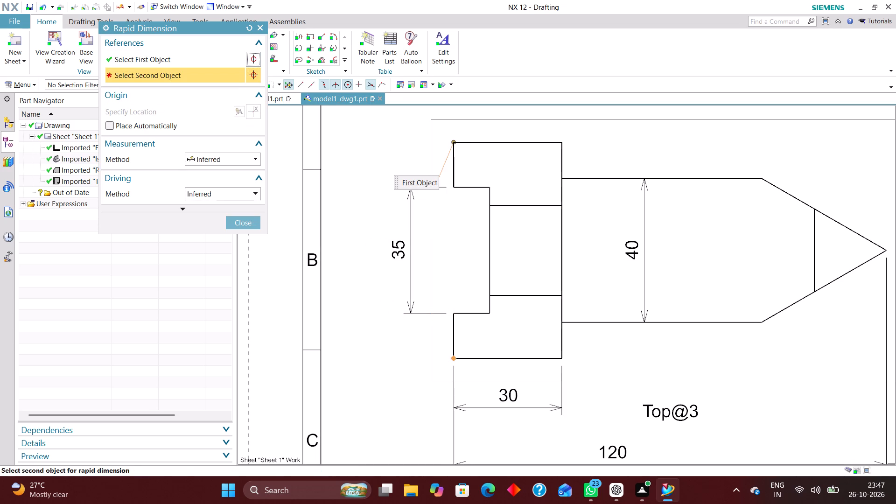
{"action": "left_click", "coordinate": [454, 355]}
{"action": "left_click", "coordinate": [364, 252]}
Dimension the head's length along its bottom edge in the right view, placing it below the view.
{"action": "scroll", "coordinate": [388, 190], "scroll_direction": "down", "scroll_amount": 4}
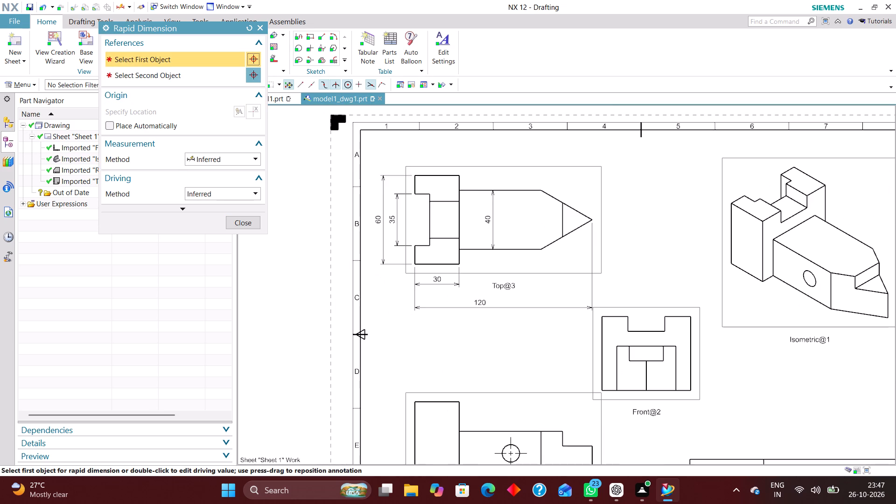
{"action": "scroll", "coordinate": [376, 236], "scroll_direction": "down", "scroll_amount": 2}
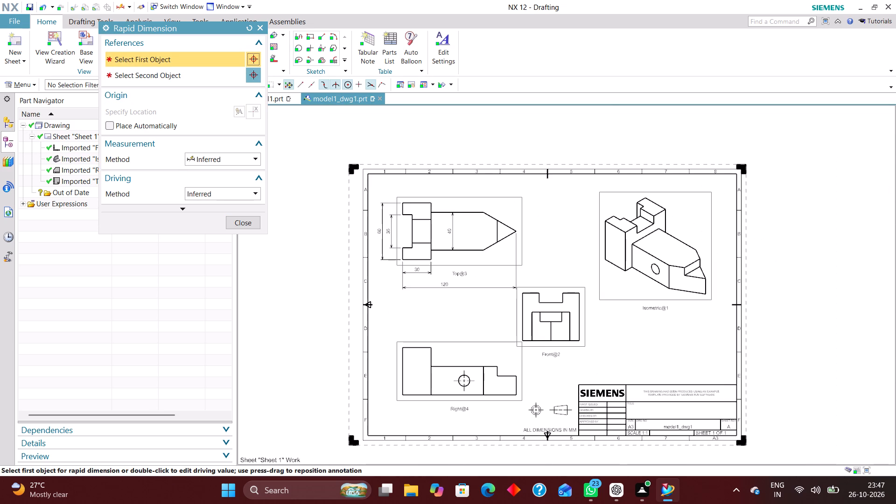
{"action": "scroll", "coordinate": [502, 241], "scroll_direction": "down", "scroll_amount": 2}
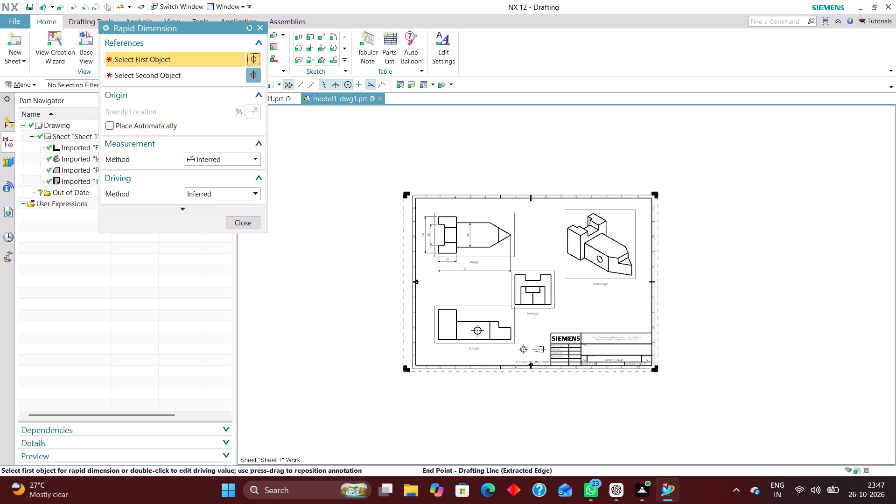
{"action": "scroll", "coordinate": [471, 349], "scroll_direction": "up", "scroll_amount": 2}
{"action": "scroll", "coordinate": [422, 356], "scroll_direction": "up", "scroll_amount": 2}
{"action": "scroll", "coordinate": [445, 335], "scroll_direction": "down", "scroll_amount": 2}
{"action": "scroll", "coordinate": [434, 339], "scroll_direction": "up", "scroll_amount": 2}
{"action": "left_click", "coordinate": [425, 321]}
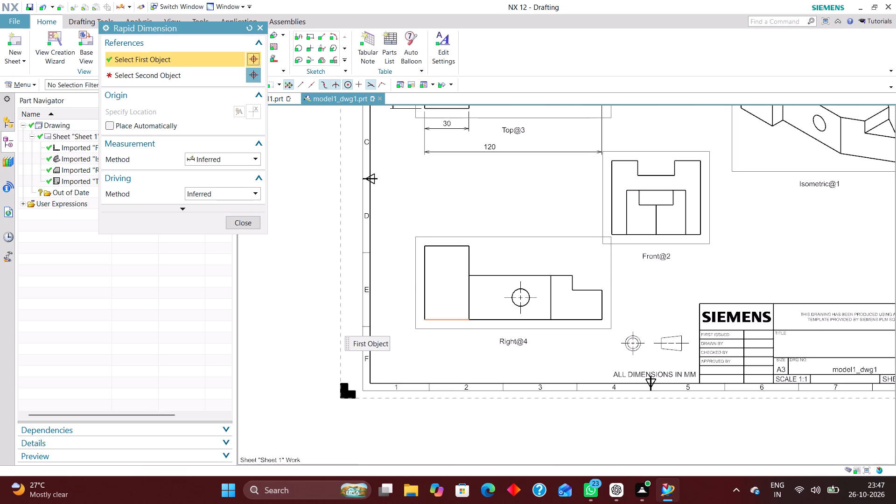
{"action": "left_click", "coordinate": [469, 320]}
{"action": "left_click", "coordinate": [448, 345]}
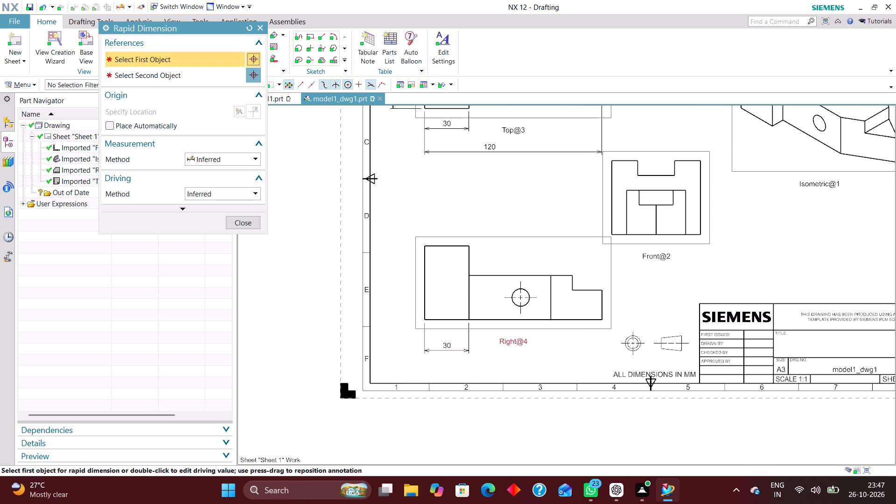
Dimension the horizontal distance from the head's inner bottom corner to the hole's centre, placing it below the right view.
{"action": "scroll", "coordinate": [497, 330], "scroll_direction": "down", "scroll_amount": 3}
{"action": "scroll", "coordinate": [499, 285], "scroll_direction": "up", "scroll_amount": 3}
{"action": "scroll", "coordinate": [447, 295], "scroll_direction": "down", "scroll_amount": 1}
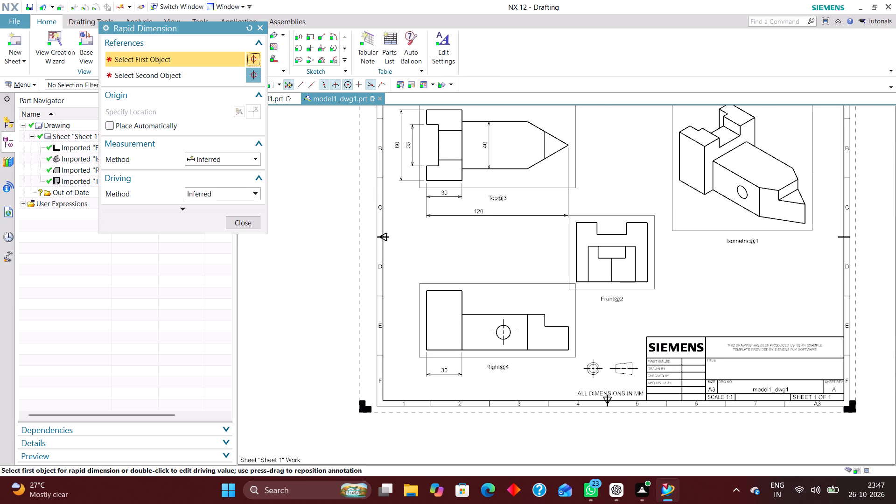
{"action": "left_click", "coordinate": [461, 350]}
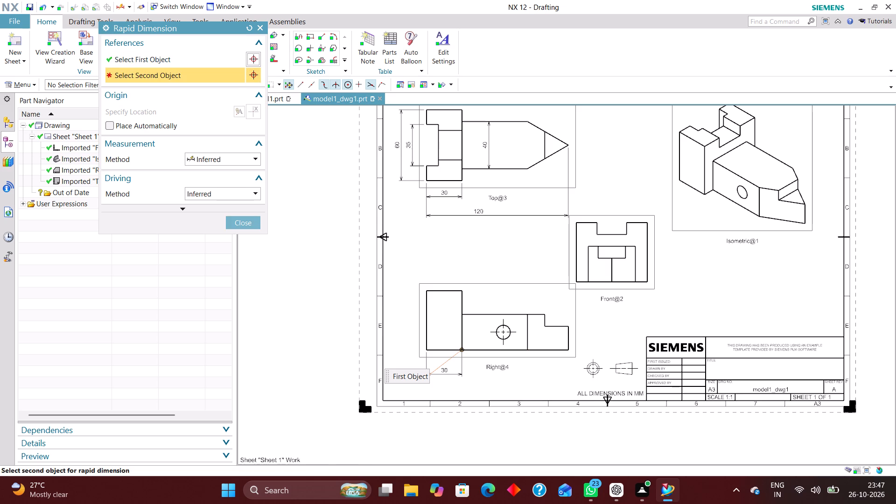
{"action": "left_click", "coordinate": [505, 345]}
{"action": "left_click", "coordinate": [483, 378]}
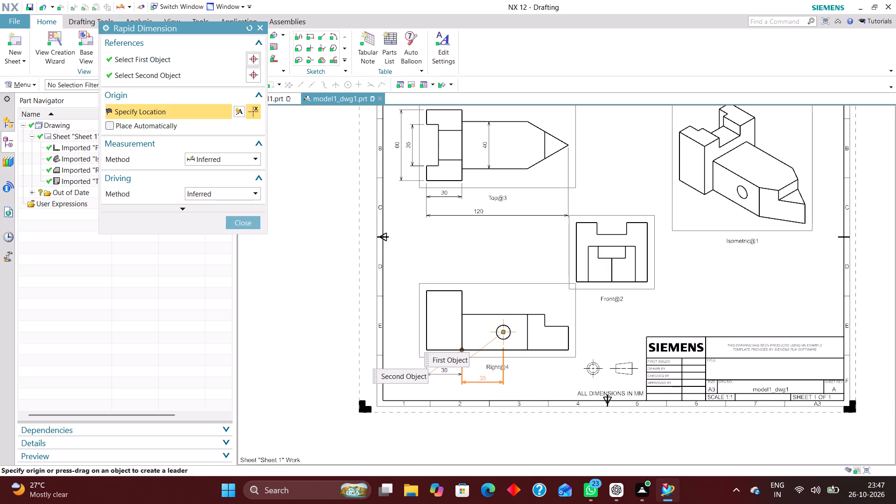
{"action": "left_click", "coordinate": [243, 223]}
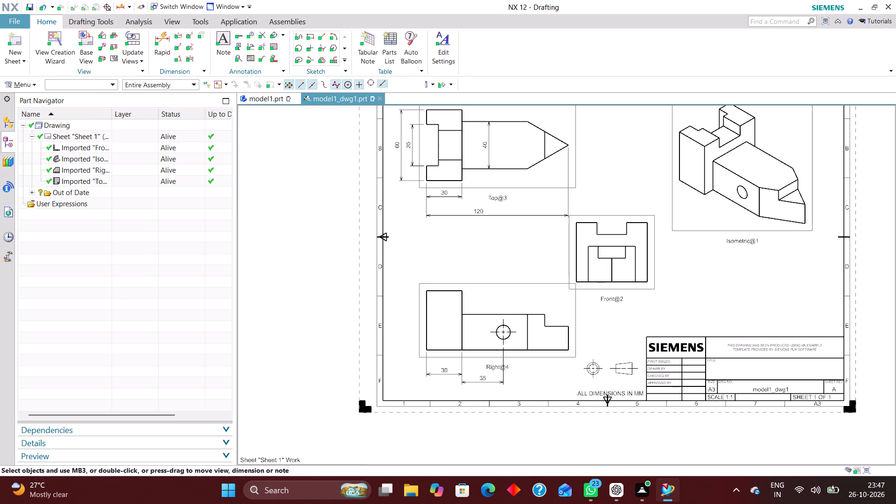
Delete the head's length dimension from below the top view.
{"action": "scroll", "coordinate": [512, 280], "scroll_direction": "down", "scroll_amount": 2}
{"action": "scroll", "coordinate": [476, 231], "scroll_direction": "up", "scroll_amount": 3}
{"action": "right_click_drag", "start_coordinate": [472, 222], "coordinate": [420, 207]}
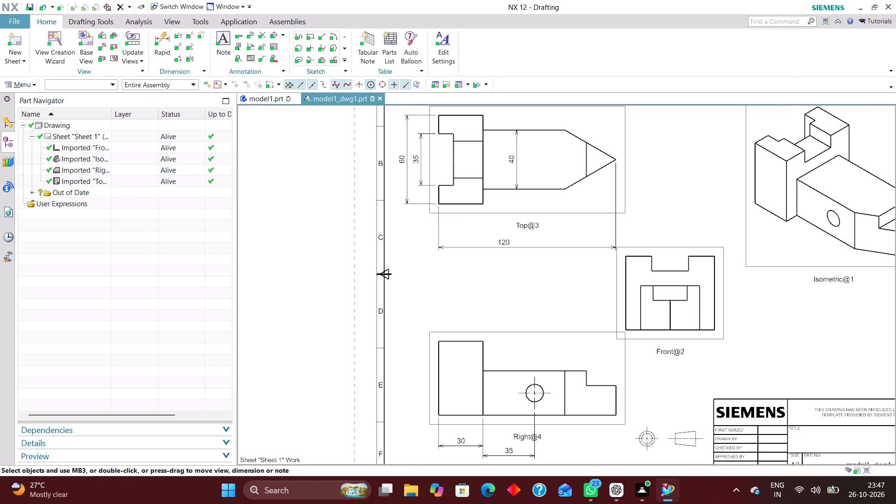
Add a Rapid Dimension for the head's full height in the right view, placing it outside the head end.
{"action": "scroll", "coordinate": [443, 284], "scroll_direction": "down", "scroll_amount": 2}
{"action": "scroll", "coordinate": [473, 335], "scroll_direction": "down", "scroll_amount": 1}
{"action": "scroll", "coordinate": [491, 247], "scroll_direction": "up", "scroll_amount": 2}
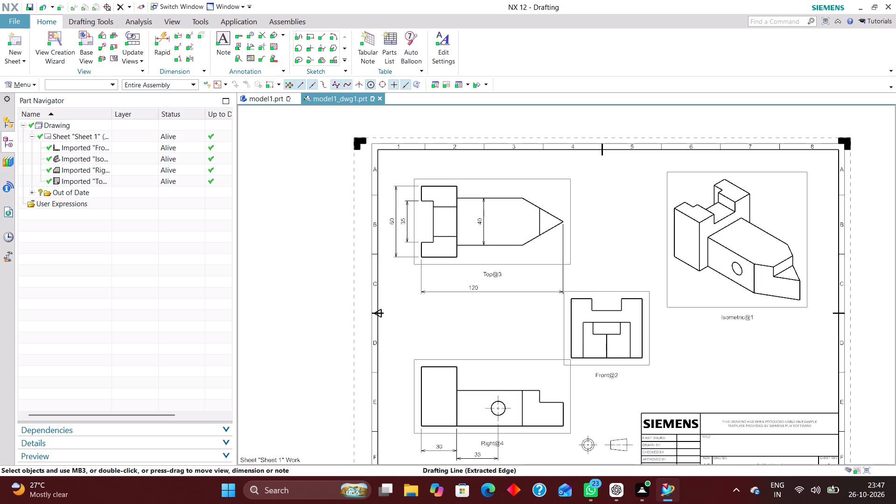
{"action": "scroll", "coordinate": [441, 301], "scroll_direction": "down", "scroll_amount": 1}
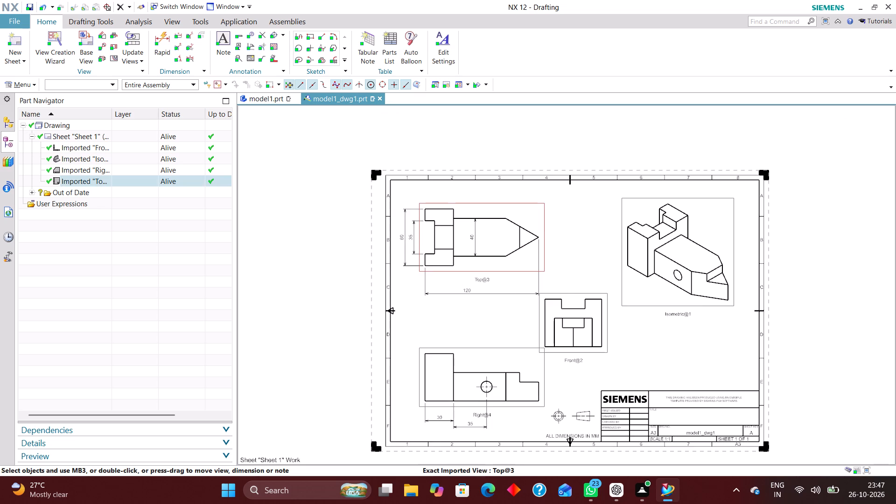
{"action": "left_click", "coordinate": [168, 34]}
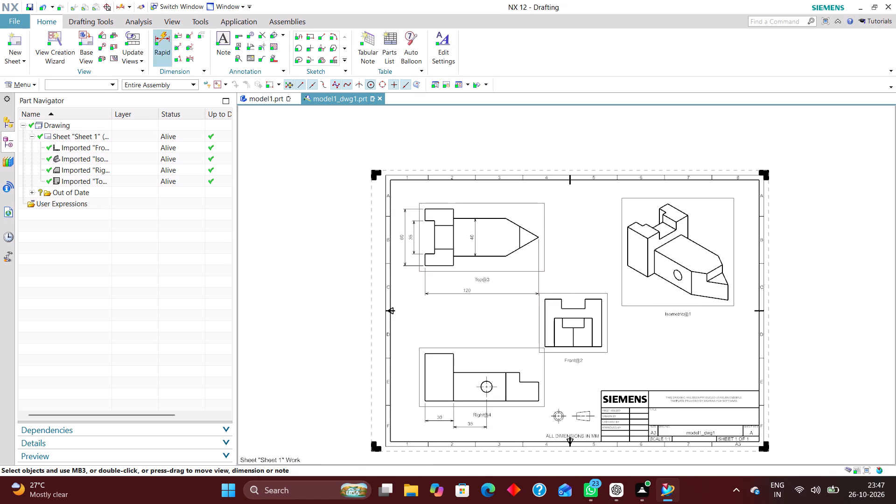
{"action": "scroll", "coordinate": [426, 398], "scroll_direction": "up", "scroll_amount": 2}
{"action": "left_click", "coordinate": [427, 403]}
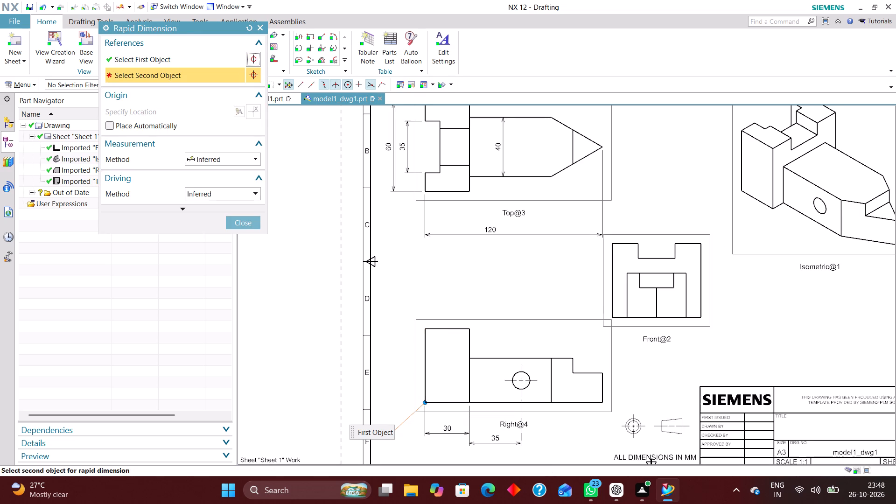
{"action": "left_click", "coordinate": [426, 327]}
{"action": "left_click", "coordinate": [400, 360]}
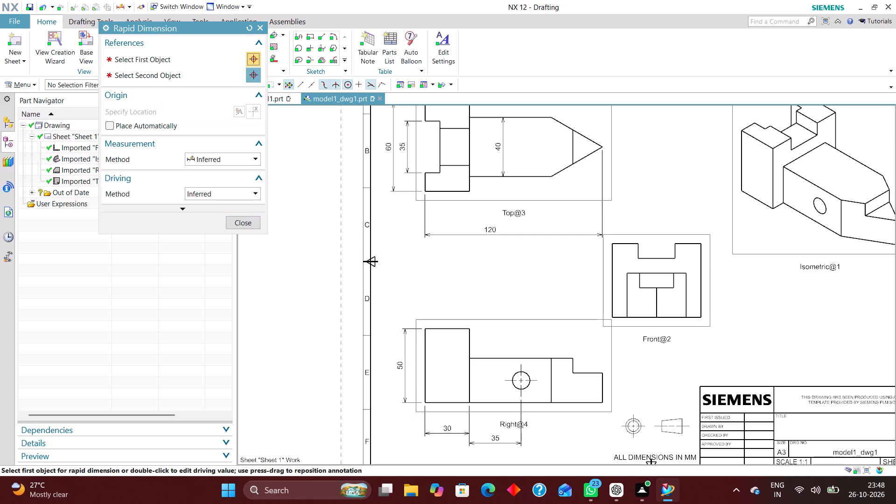
Move the head's height dimension farther away from the right view.
{"action": "scroll", "coordinate": [385, 312], "scroll_direction": "down", "scroll_amount": 2}
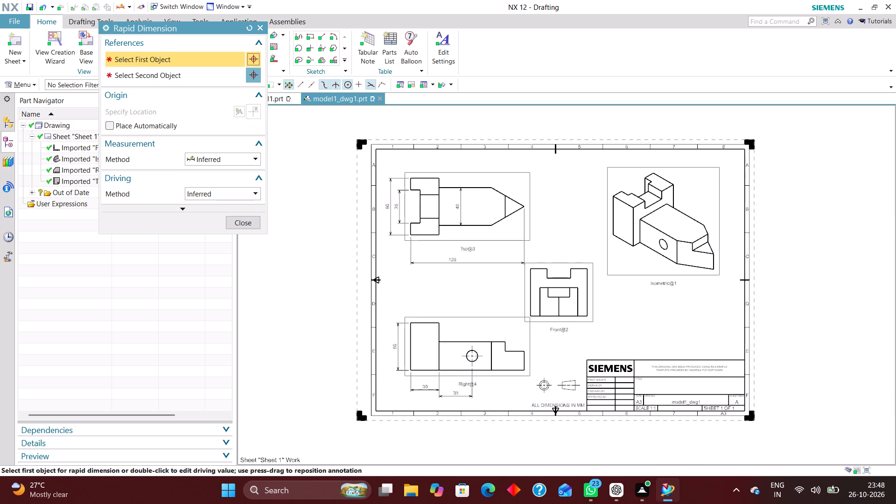
{"action": "scroll", "coordinate": [489, 377], "scroll_direction": "up", "scroll_amount": 2}
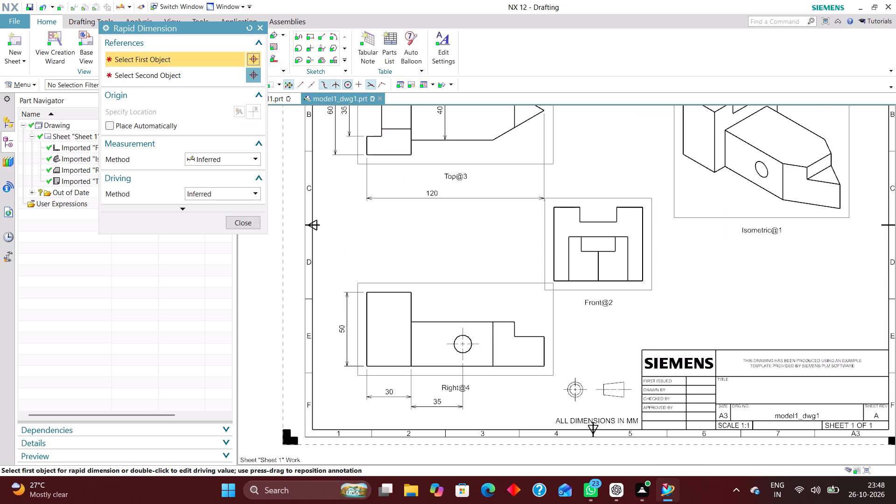
{"action": "scroll", "coordinate": [510, 371], "scroll_direction": "down", "scroll_amount": 2}
{"action": "scroll", "coordinate": [402, 353], "scroll_direction": "up", "scroll_amount": 4}
{"action": "left_click_drag", "start_coordinate": [408, 338], "coordinate": [381, 329]}
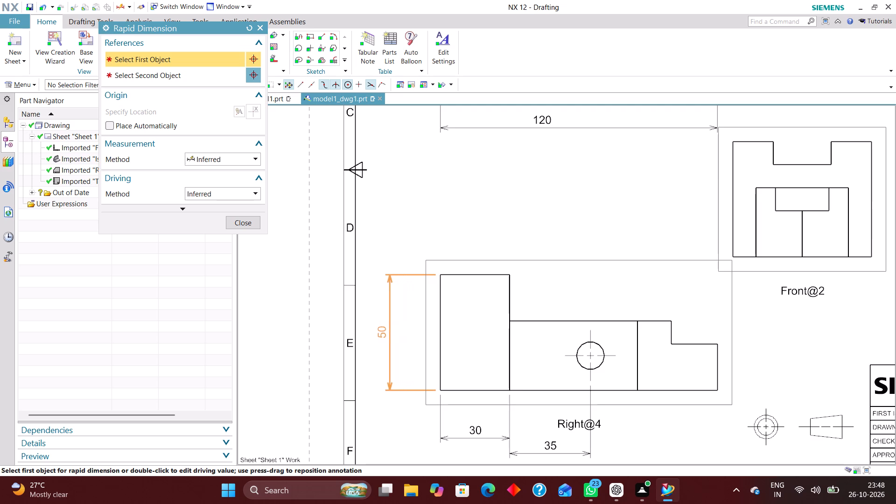
{"action": "left_click_drag", "start_coordinate": [381, 329], "coordinate": [381, 329]}
Dimension the body's height in the right view, placing it between the head and the head-height dimension.
{"action": "left_click", "coordinate": [511, 392]}
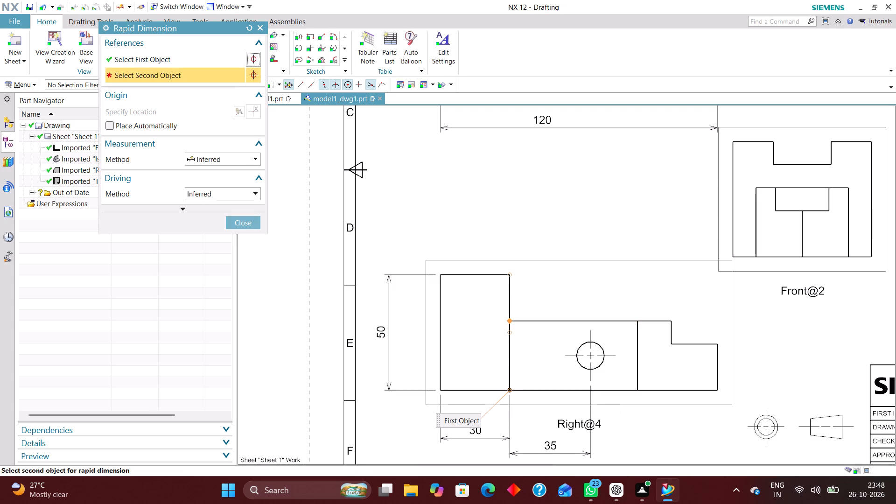
{"action": "left_click", "coordinate": [510, 321]}
{"action": "left_click", "coordinate": [409, 352]}
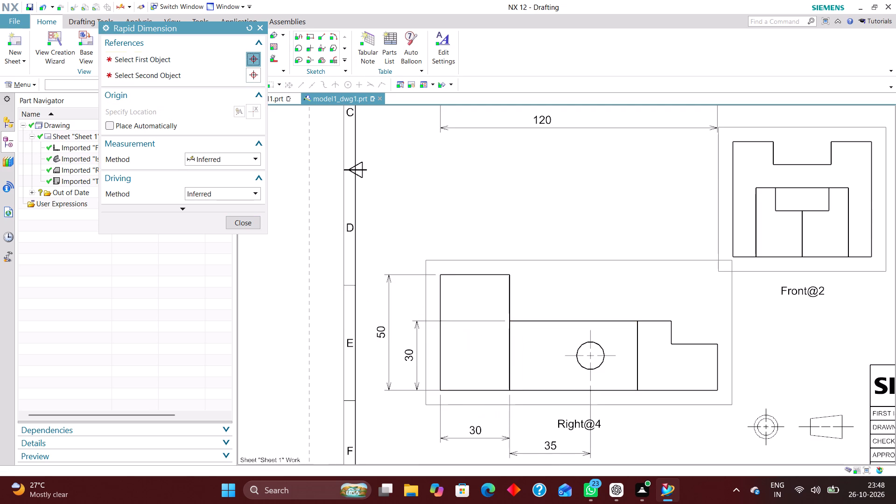
Dimension the height of the lower step at the tip end, placing it outside that end of the right view.
{"action": "scroll", "coordinate": [470, 337], "scroll_direction": "down", "scroll_amount": 2}
{"action": "scroll", "coordinate": [625, 367], "scroll_direction": "up", "scroll_amount": 3}
{"action": "left_click", "coordinate": [631, 376]}
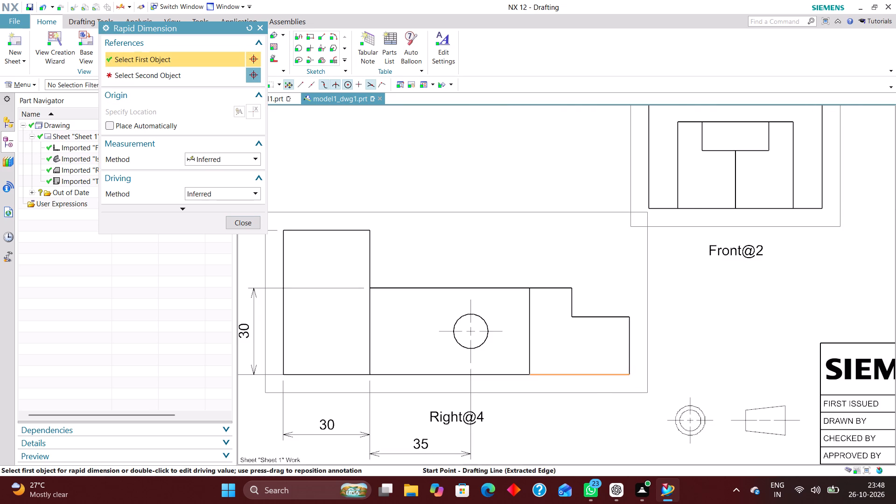
{"action": "left_click", "coordinate": [631, 317]}
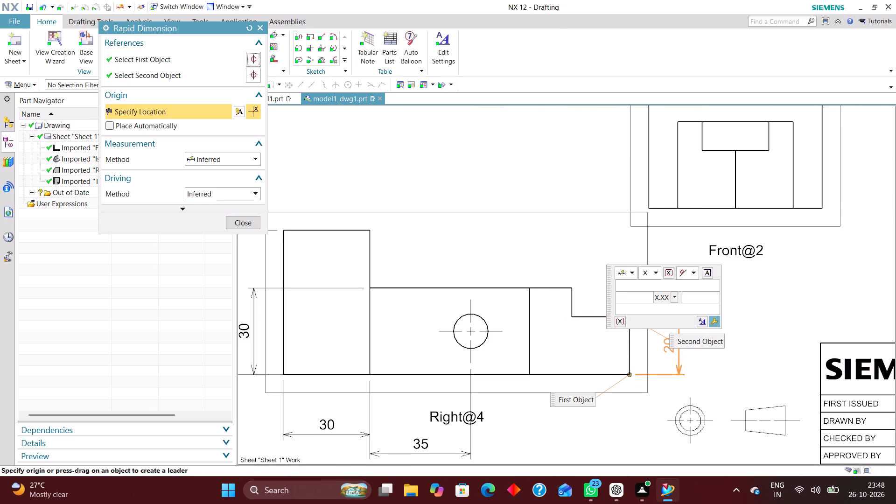
{"action": "left_click", "coordinate": [742, 350]}
Dimension the length of the step cut at the tip end, placing it above the right view.
{"action": "scroll", "coordinate": [538, 376], "scroll_direction": "down", "scroll_amount": 1}
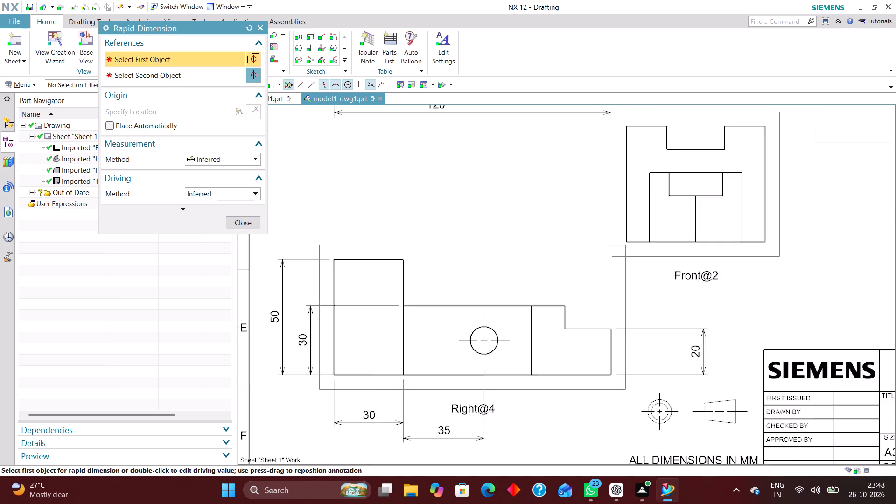
{"action": "scroll", "coordinate": [539, 378], "scroll_direction": "down", "scroll_amount": 4}
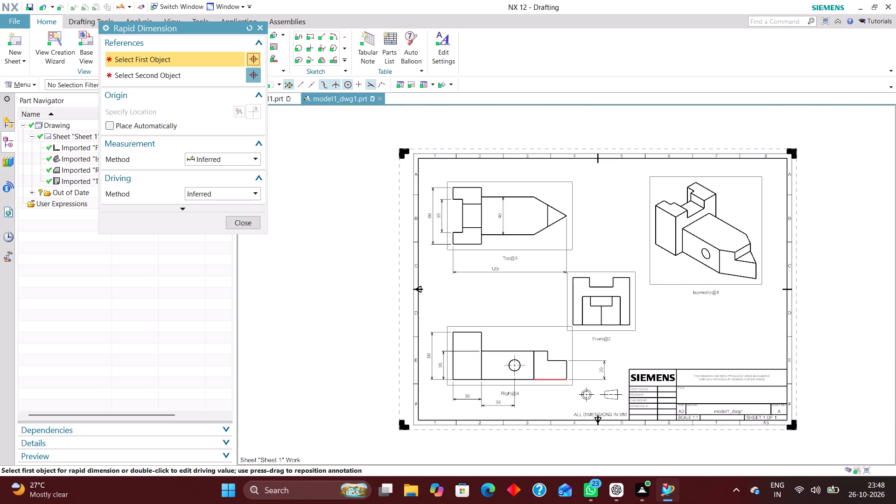
{"action": "scroll", "coordinate": [556, 353], "scroll_direction": "up", "scroll_amount": 1}
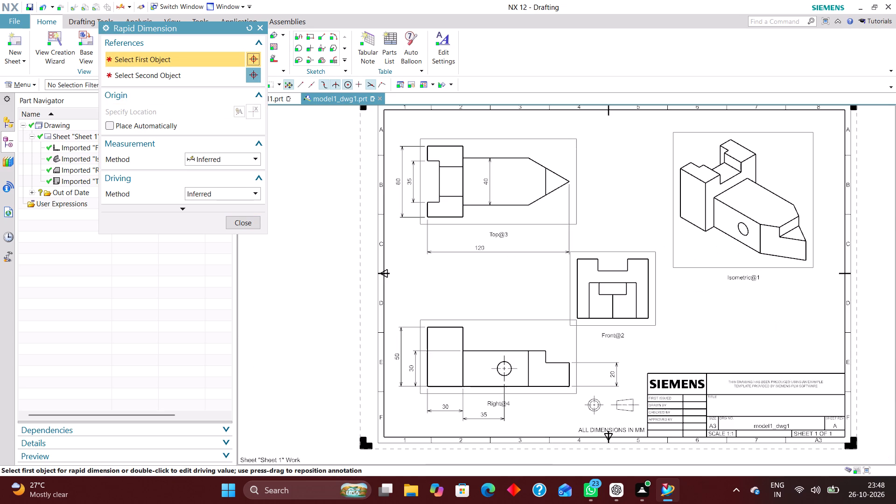
{"action": "scroll", "coordinate": [574, 366], "scroll_direction": "up", "scroll_amount": 3}
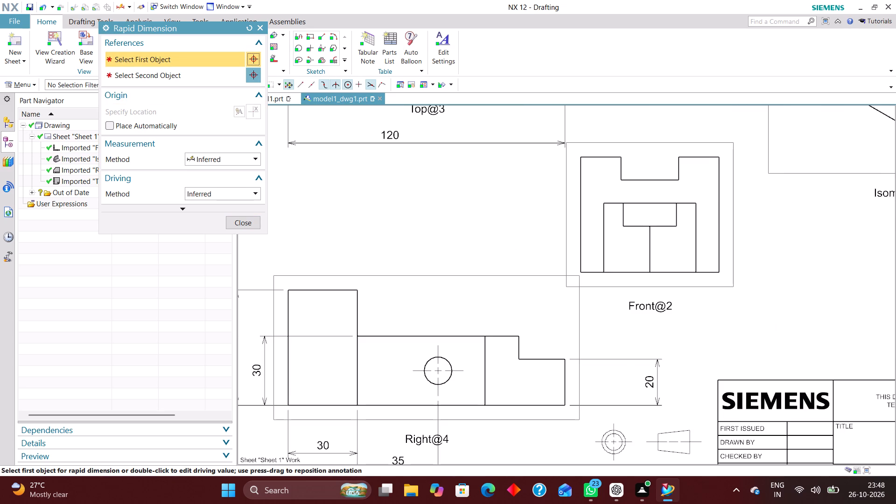
{"action": "left_click", "coordinate": [520, 334]}
{"action": "left_click", "coordinate": [565, 360]}
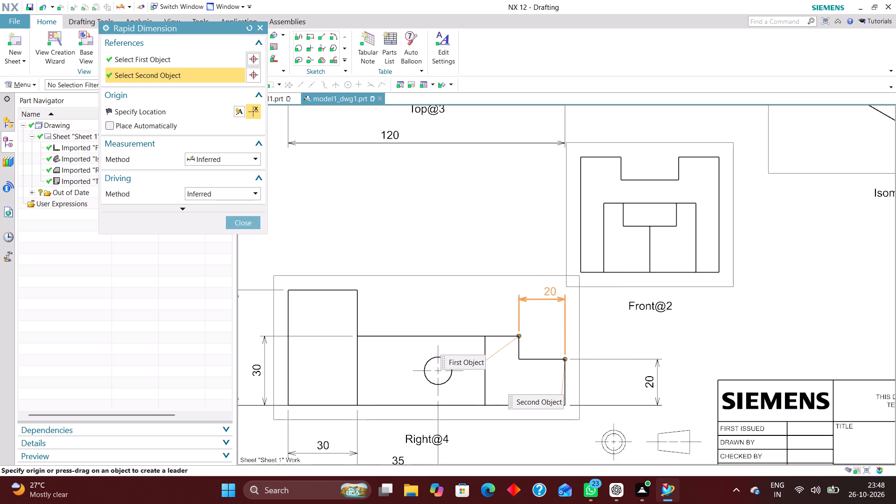
{"action": "left_click", "coordinate": [543, 253]}
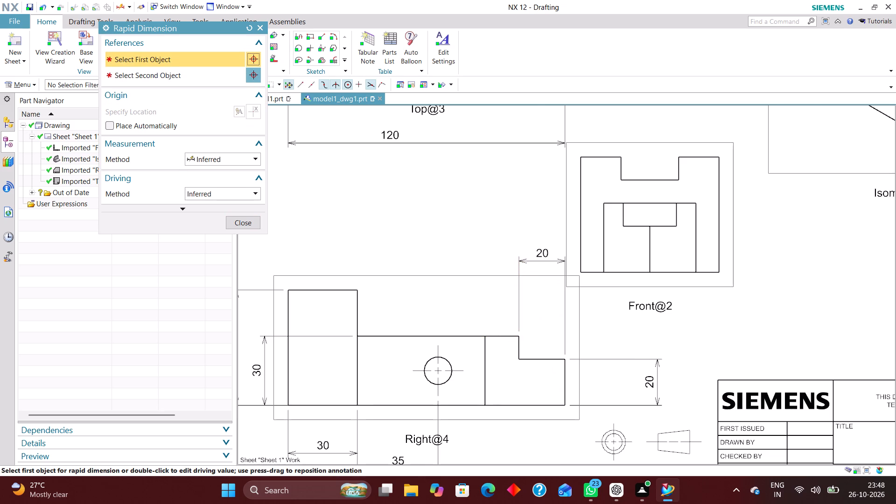
Dimension the vertical distance from the body's top edge to the hole's centre, placing it inside the body in the right view.
{"action": "scroll", "coordinate": [490, 300], "scroll_direction": "down", "scroll_amount": 2}
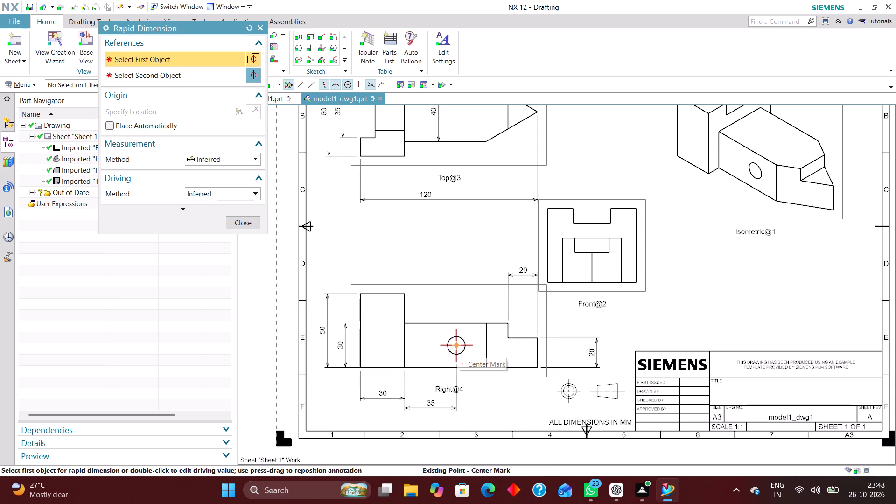
{"action": "scroll", "coordinate": [455, 349], "scroll_direction": "up", "scroll_amount": 2}
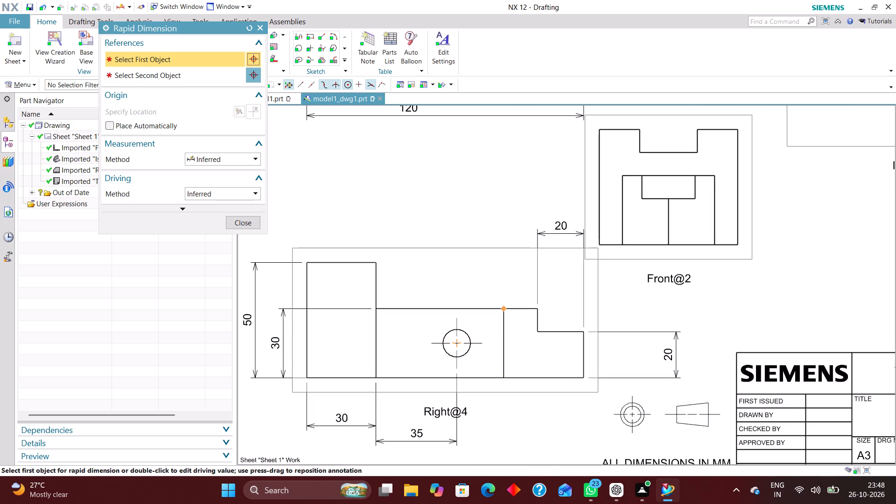
{"action": "left_click", "coordinate": [505, 308]}
{"action": "left_click", "coordinate": [475, 343]}
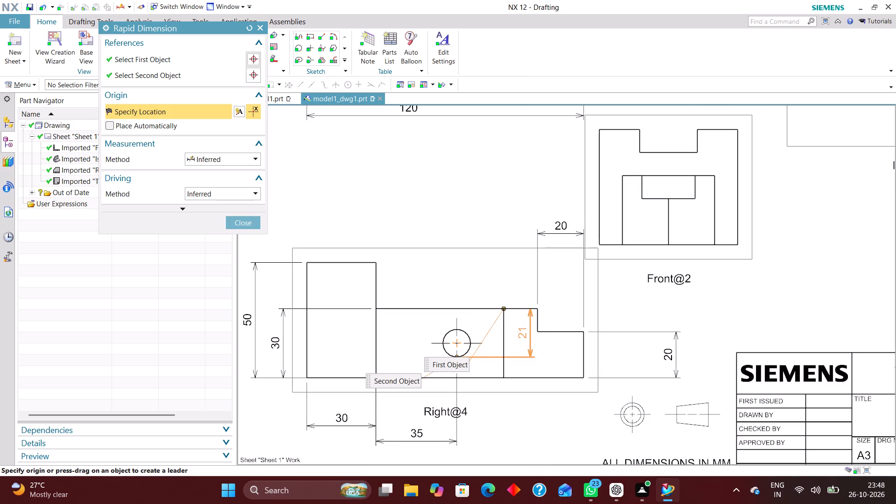
{"action": "left_click", "coordinate": [230, 76]}
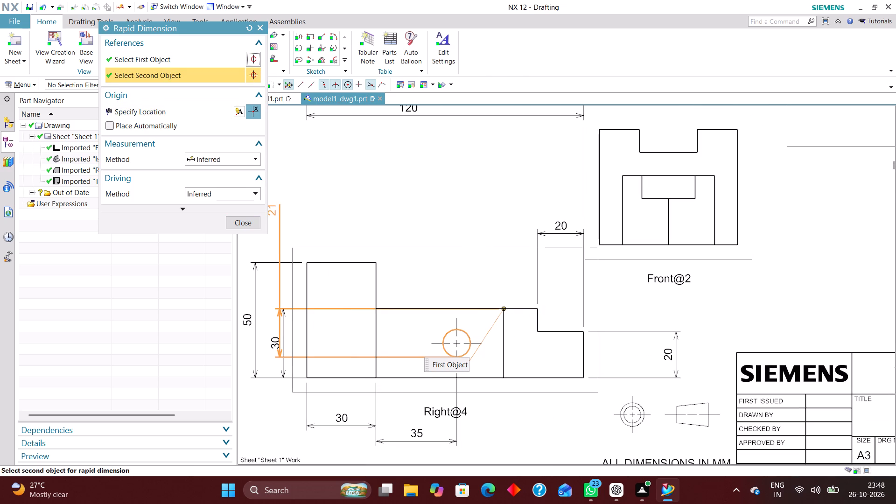
{"action": "scroll", "coordinate": [507, 375], "scroll_direction": "up", "scroll_amount": 4}
{"action": "left_click", "coordinate": [434, 297]}
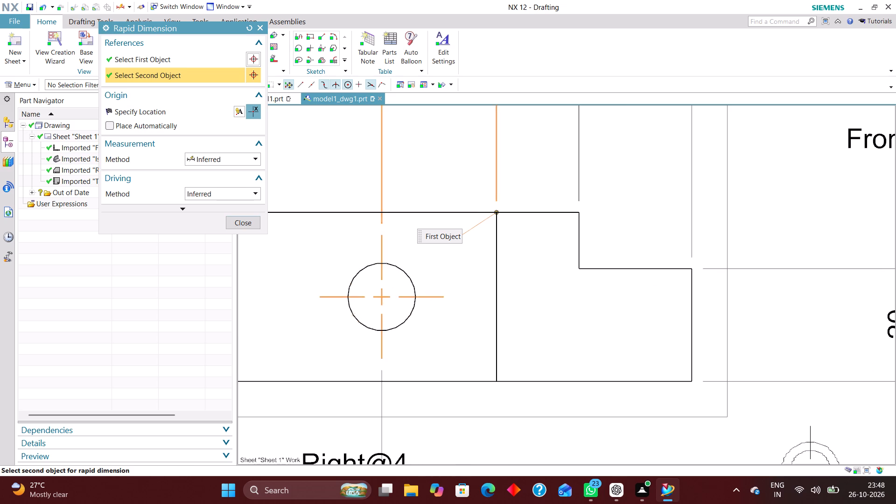
{"action": "scroll", "coordinate": [467, 304], "scroll_direction": "down", "scroll_amount": 4}
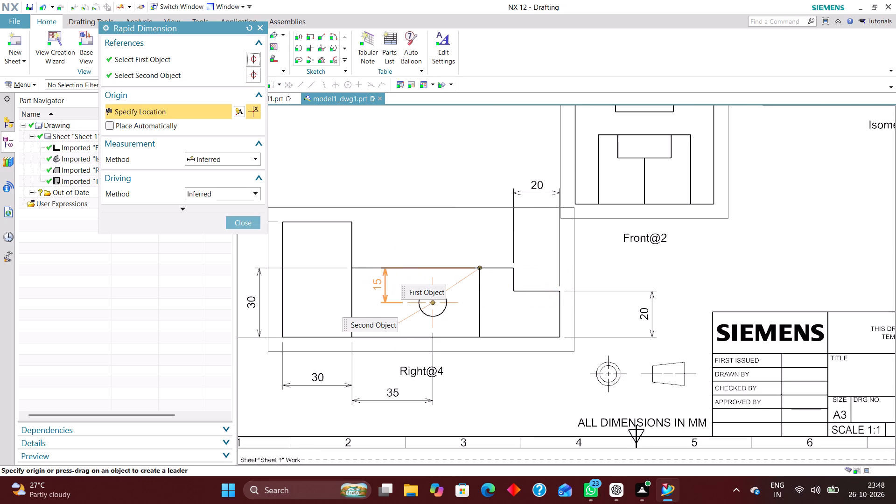
{"action": "left_click", "coordinate": [371, 284]}
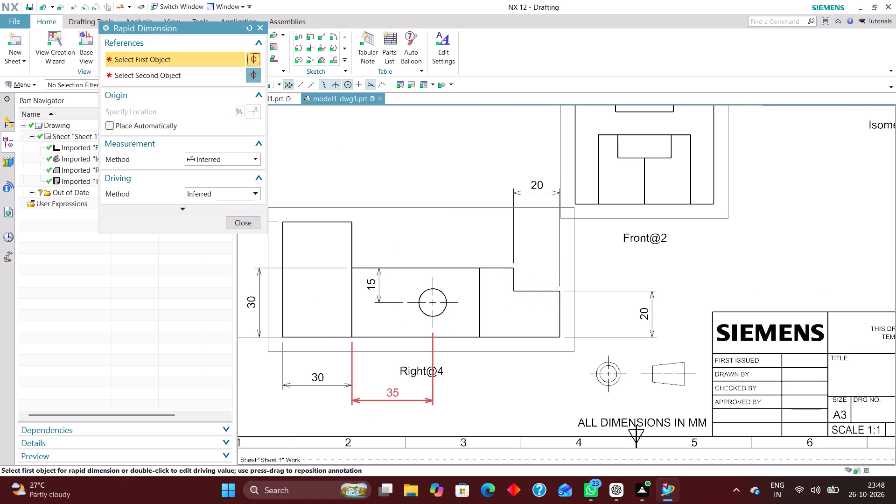
Move the Front@2 label from below the front view to above it.
{"action": "scroll", "coordinate": [391, 322], "scroll_direction": "down", "scroll_amount": 2}
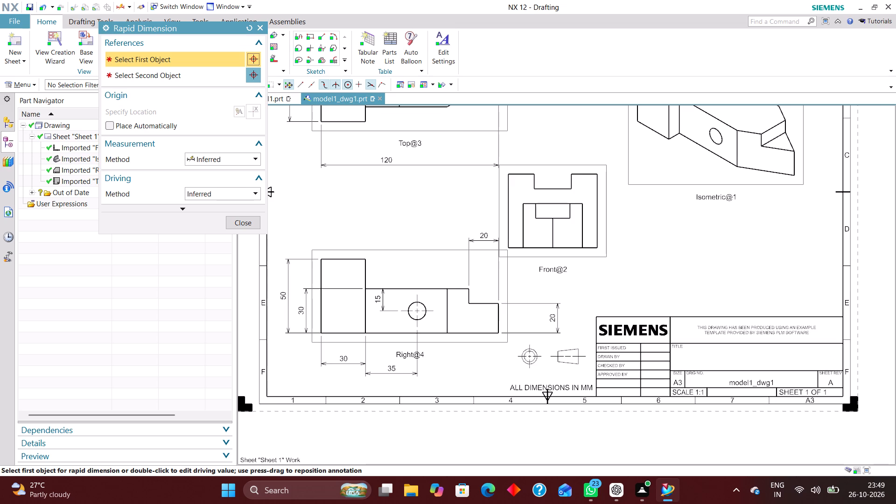
{"action": "scroll", "coordinate": [397, 379], "scroll_direction": "down", "scroll_amount": 1}
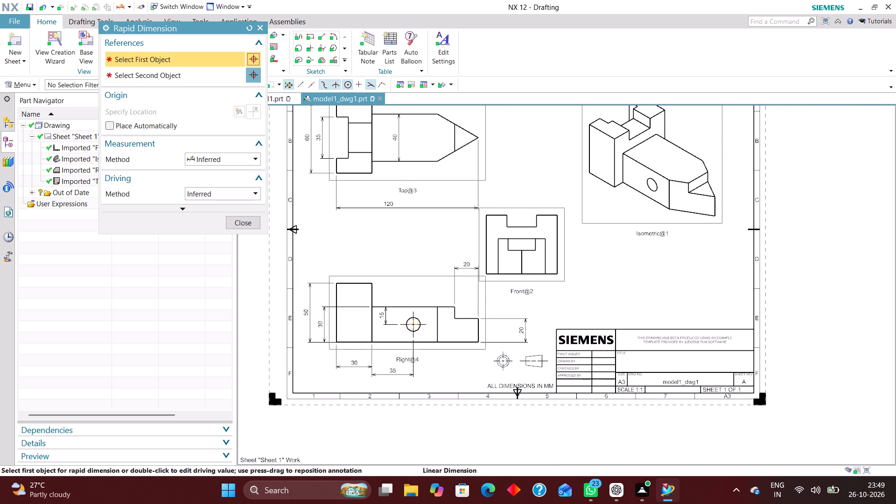
{"action": "scroll", "coordinate": [448, 316], "scroll_direction": "down", "scroll_amount": 1}
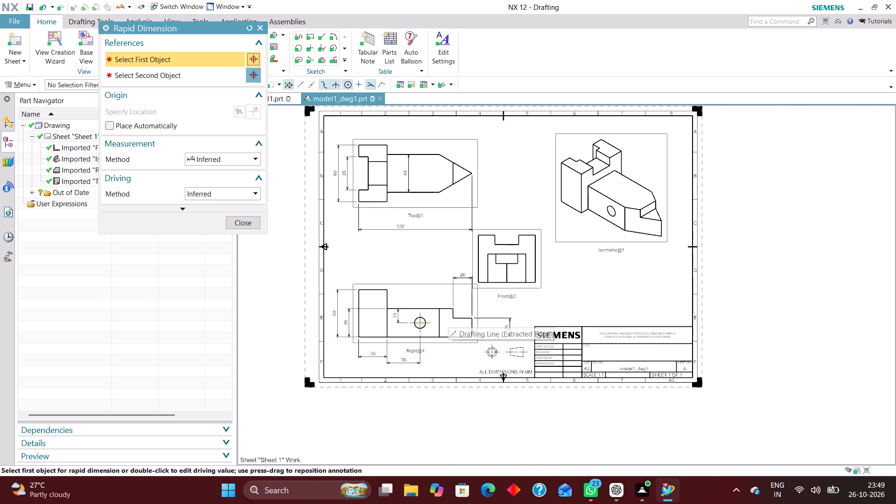
{"action": "scroll", "coordinate": [492, 313], "scroll_direction": "up", "scroll_amount": 2}
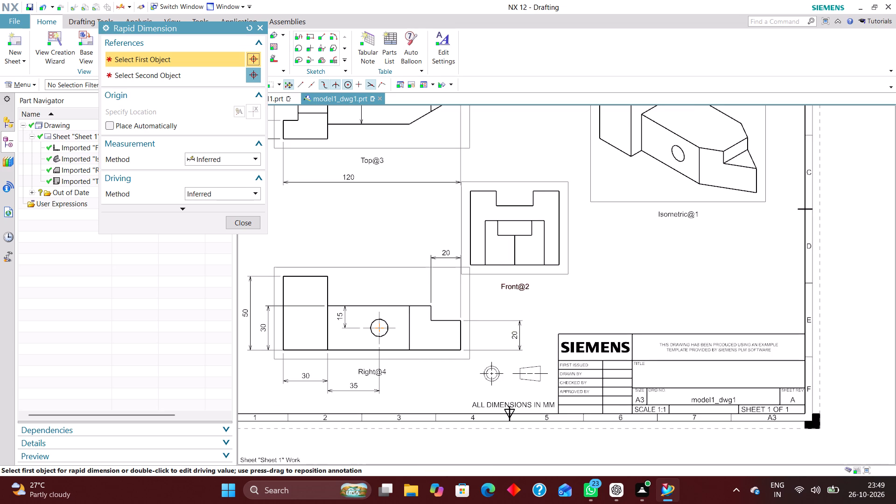
{"action": "left_click_drag", "start_coordinate": [518, 287], "coordinate": [520, 171]}
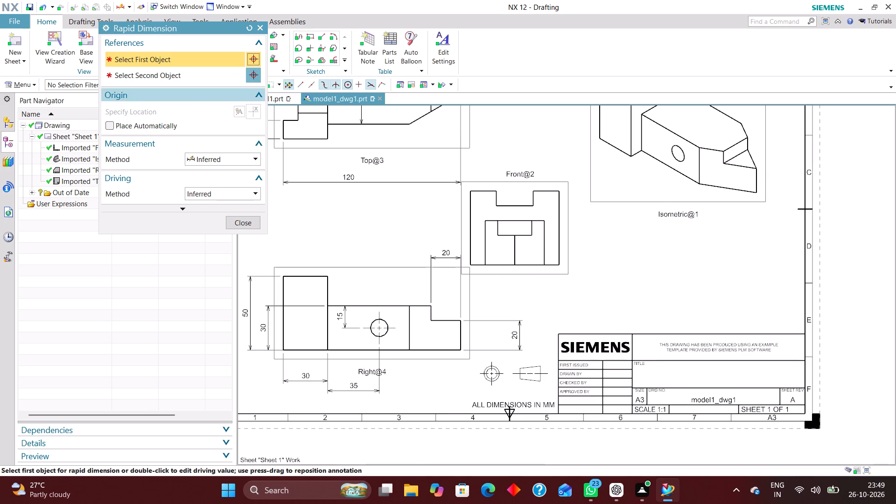
Dimension the horizontal distance from the inner block's left edge to its centre line in the front view, placing it below the view.
{"action": "scroll", "coordinate": [481, 273], "scroll_direction": "up", "scroll_amount": 2}
{"action": "scroll", "coordinate": [562, 285], "scroll_direction": "down", "scroll_amount": 2}
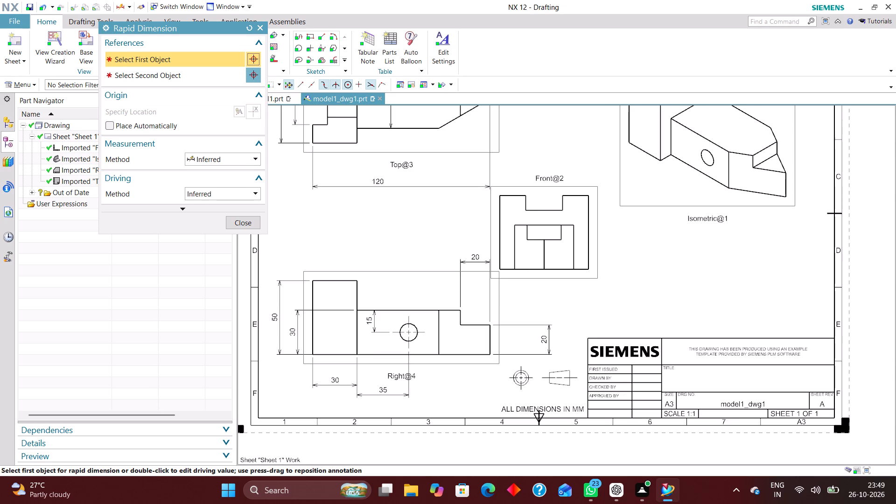
{"action": "scroll", "coordinate": [517, 284], "scroll_direction": "up", "scroll_amount": 2}
{"action": "left_click", "coordinate": [514, 261]}
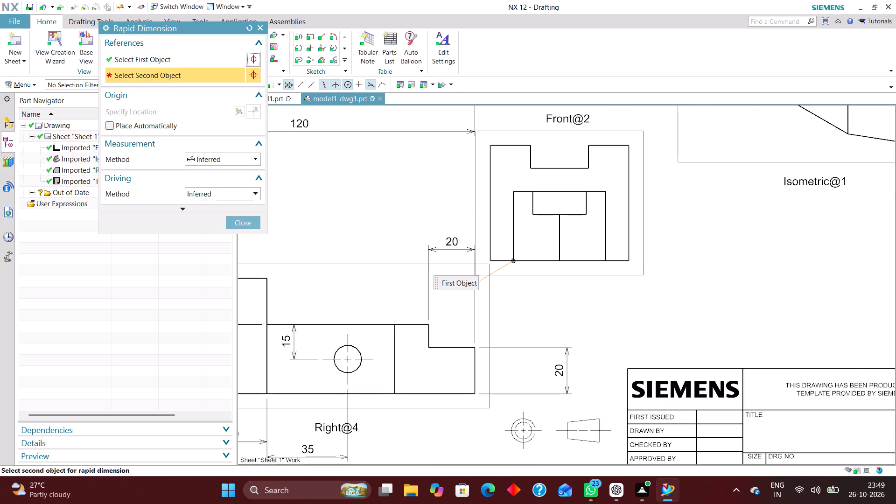
{"action": "left_click", "coordinate": [560, 261]}
{"action": "left_click", "coordinate": [542, 303]}
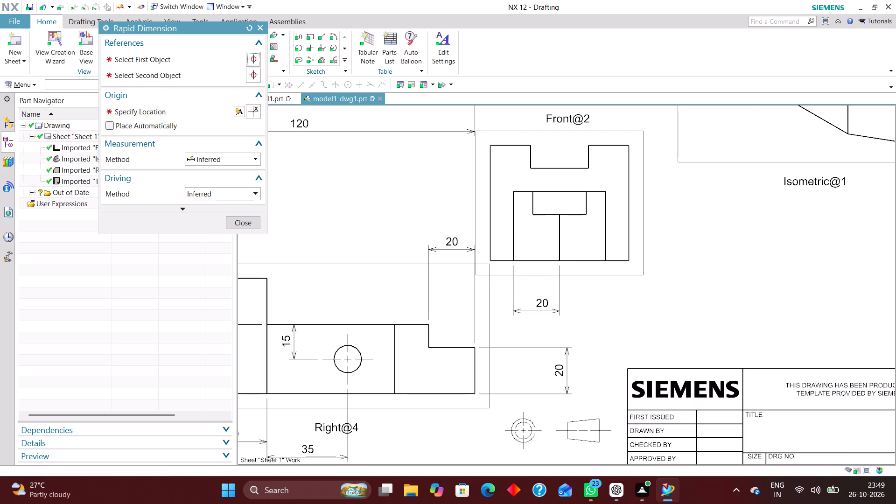
Look over the drawing views for features that still lack dimensions.
{"action": "scroll", "coordinate": [561, 288], "scroll_direction": "down", "scroll_amount": 4}
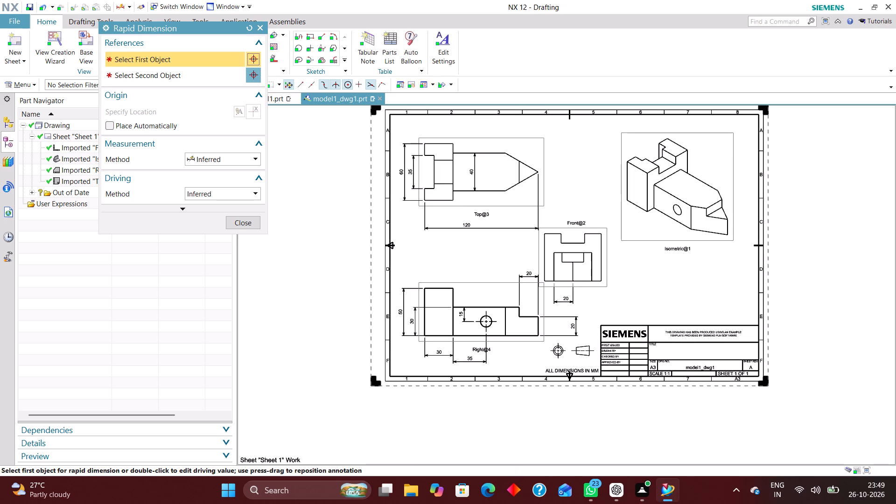
{"action": "scroll", "coordinate": [572, 276], "scroll_direction": "up", "scroll_amount": 1}
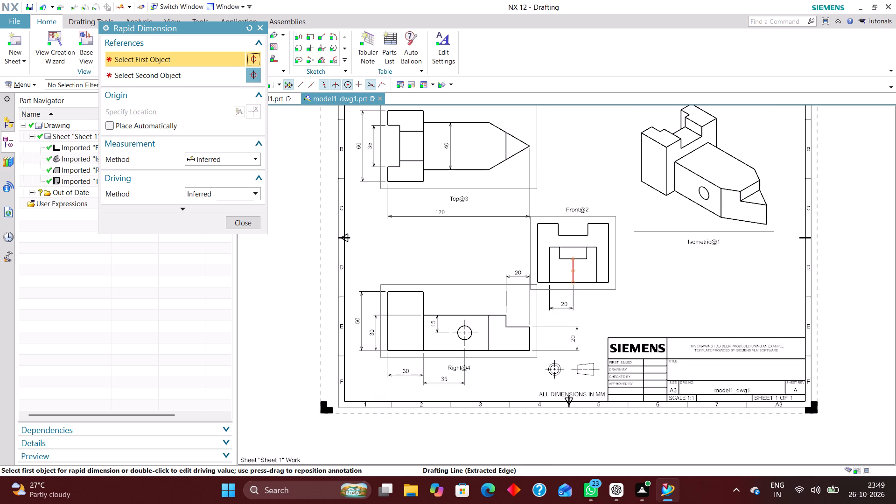
{"action": "scroll", "coordinate": [561, 295], "scroll_direction": "down", "scroll_amount": 1}
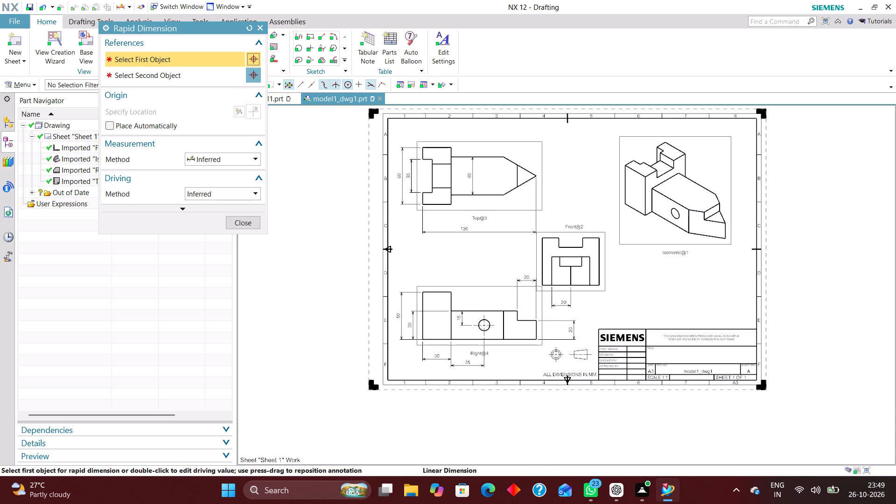
{"action": "scroll", "coordinate": [568, 245], "scroll_direction": "up", "scroll_amount": 4}
{"action": "scroll", "coordinate": [549, 257], "scroll_direction": "down", "scroll_amount": 1}
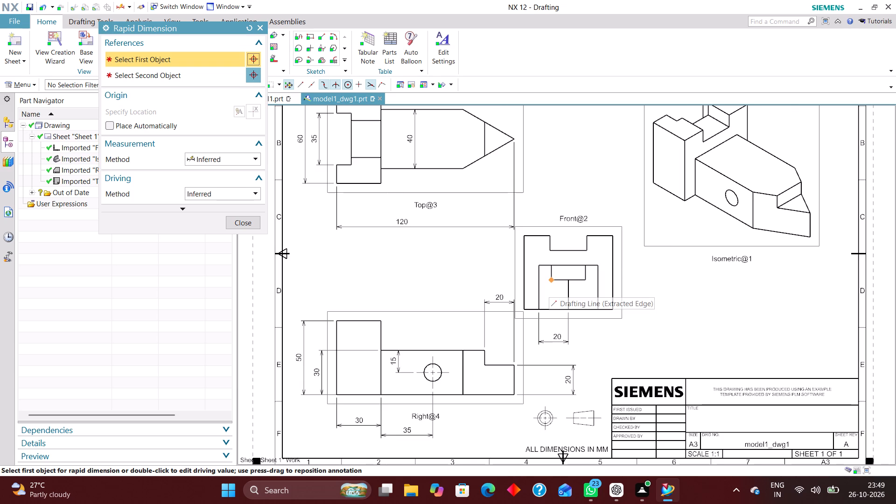
{"action": "scroll", "coordinate": [547, 294], "scroll_direction": "down", "scroll_amount": 1}
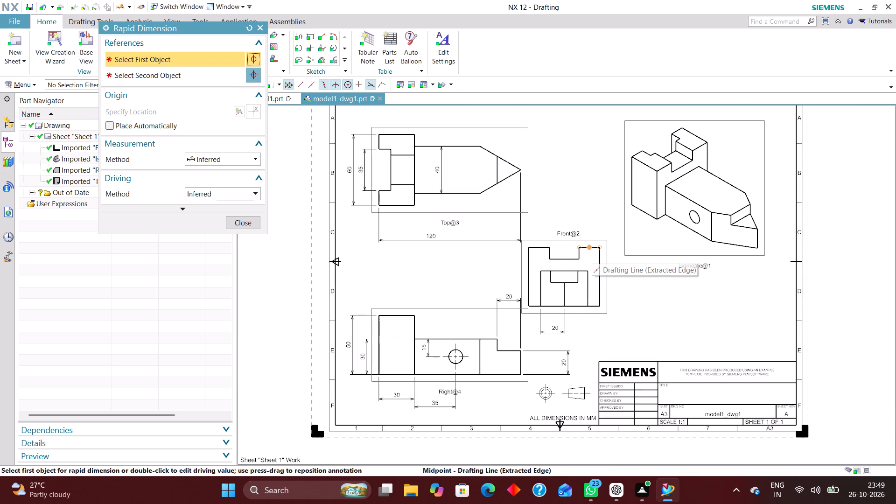
{"action": "scroll", "coordinate": [575, 264], "scroll_direction": "up", "scroll_amount": 2}
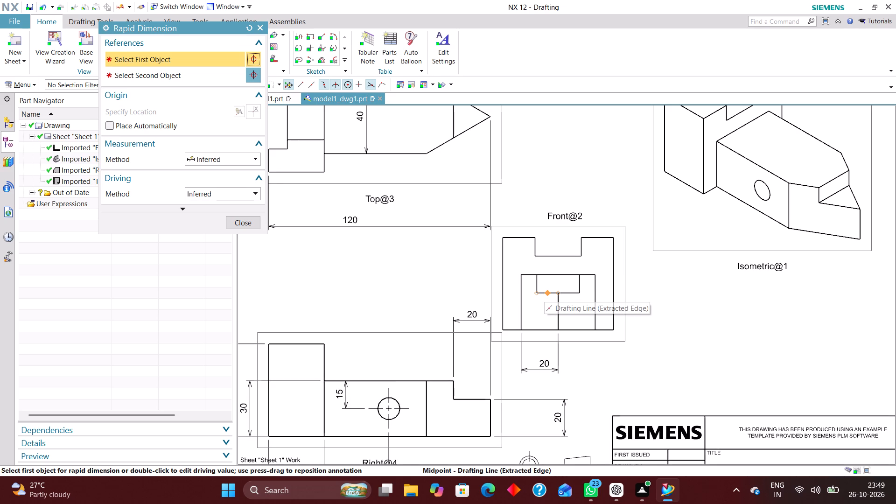
{"action": "scroll", "coordinate": [558, 298], "scroll_direction": "down", "scroll_amount": 2}
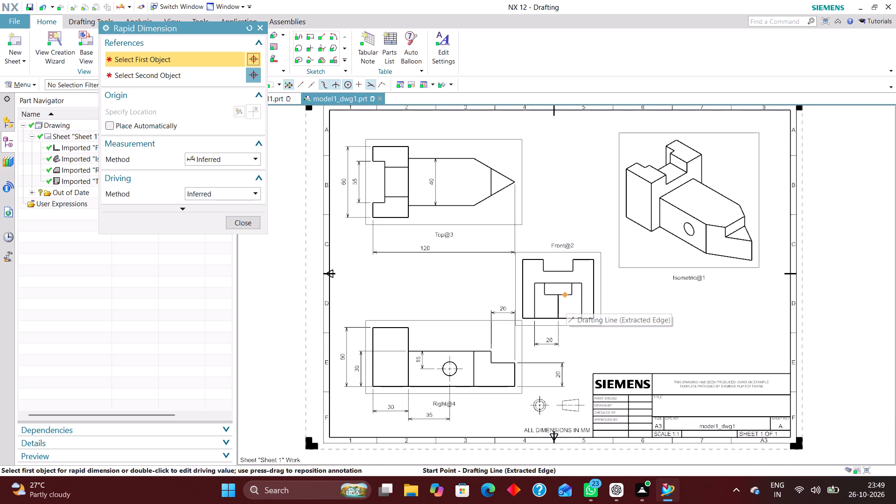
Dimension the vertical distance between the two inner slot edges at the head end of the top view, placing it just outside those edges.
{"action": "scroll", "coordinate": [372, 183], "scroll_direction": "up", "scroll_amount": 3}
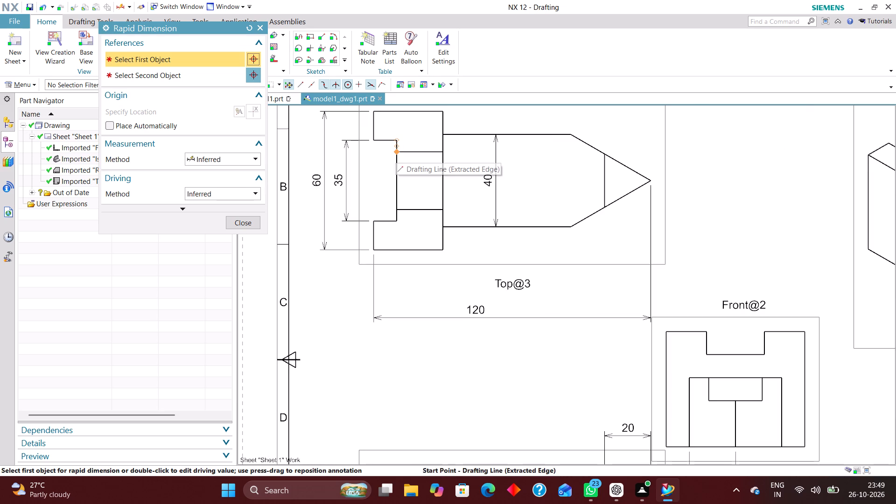
{"action": "left_click", "coordinate": [395, 151]}
{"action": "left_click", "coordinate": [395, 209]}
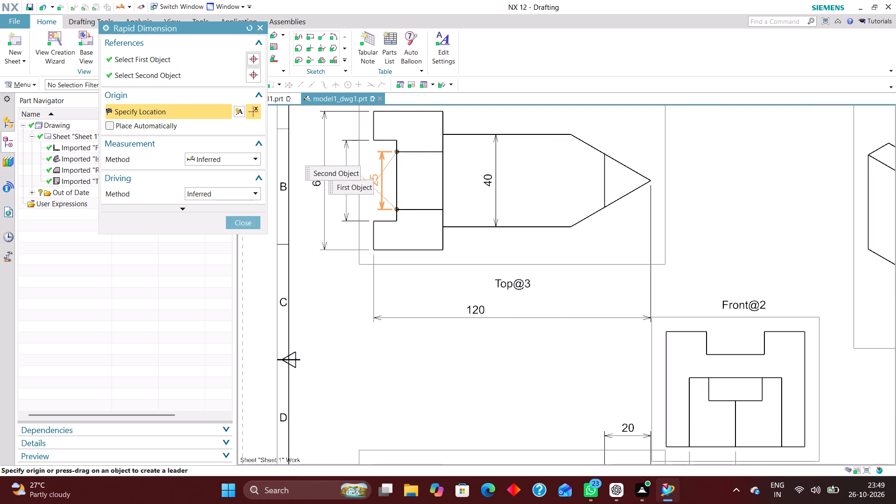
{"action": "scroll", "coordinate": [363, 190], "scroll_direction": "up", "scroll_amount": 6}
{"action": "scroll", "coordinate": [389, 266], "scroll_direction": "down", "scroll_amount": 4}
{"action": "scroll", "coordinate": [384, 242], "scroll_direction": "up", "scroll_amount": 5}
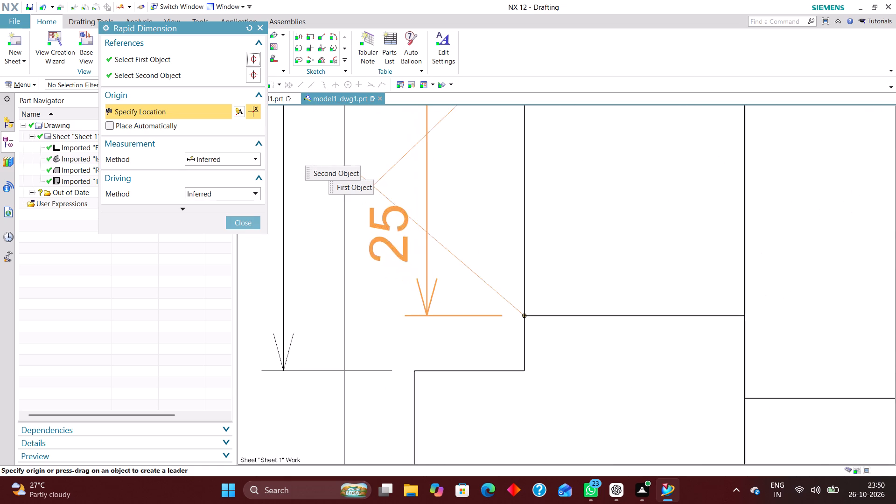
{"action": "left_click", "coordinate": [391, 202]}
Dimension the horizontal offset from the inner block's right edge to the head's right edge, placing it below the front view.
{"action": "scroll", "coordinate": [362, 226], "scroll_direction": "down", "scroll_amount": 10}
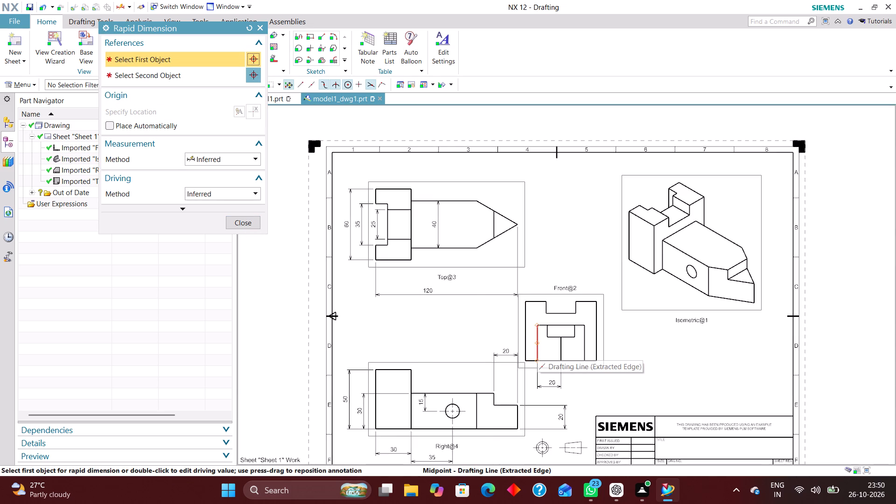
{"action": "scroll", "coordinate": [582, 337], "scroll_direction": "down", "scroll_amount": 1}
{"action": "scroll", "coordinate": [577, 364], "scroll_direction": "up", "scroll_amount": 4}
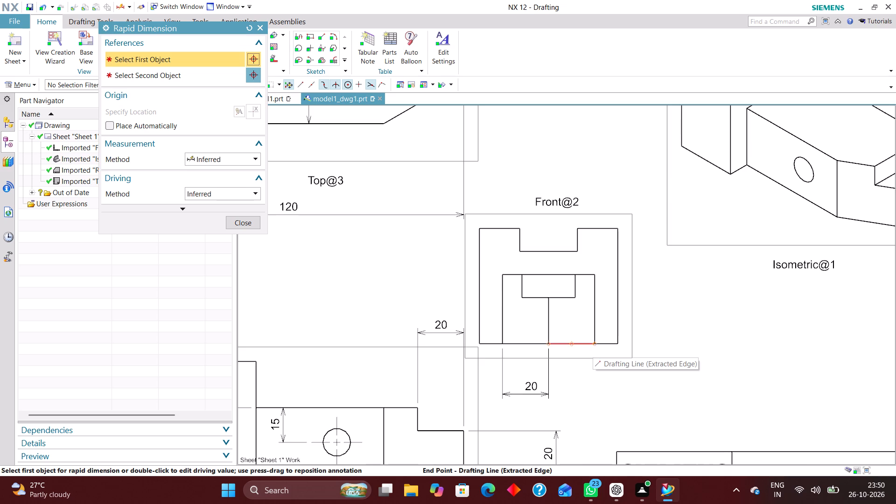
{"action": "left_click", "coordinate": [596, 345]}
{"action": "left_click", "coordinate": [619, 343]}
{"action": "left_click", "coordinate": [608, 401]}
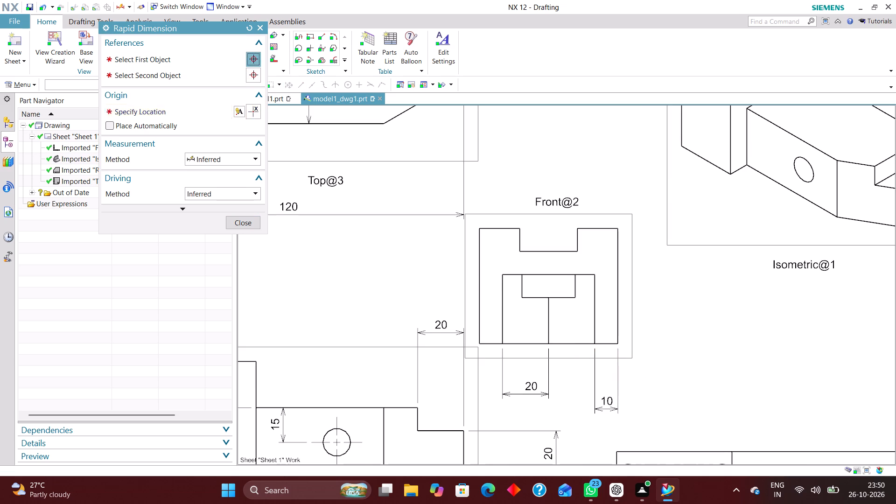
Dimension the height of the small inner rectangle in the front view, placing it outside the view's right side.
{"action": "scroll", "coordinate": [606, 376], "scroll_direction": "down", "scroll_amount": 2}
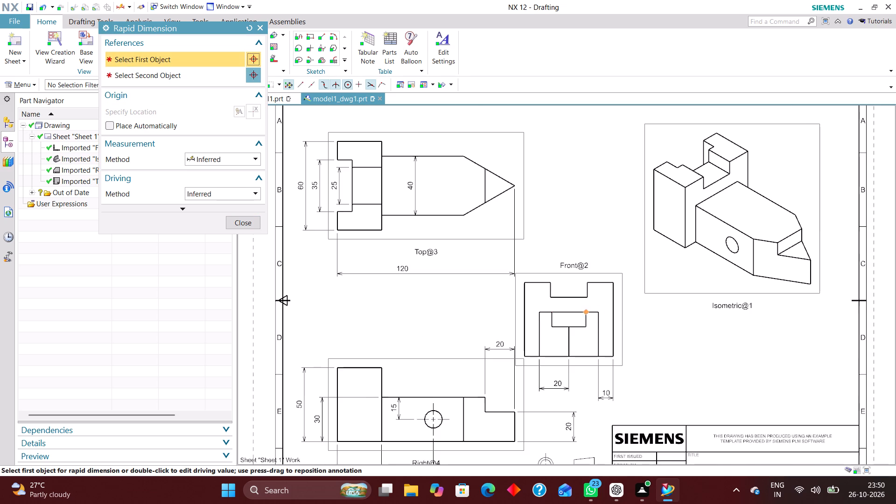
{"action": "scroll", "coordinate": [550, 294], "scroll_direction": "down", "scroll_amount": 1}
{"action": "scroll", "coordinate": [602, 329], "scroll_direction": "up", "scroll_amount": 3}
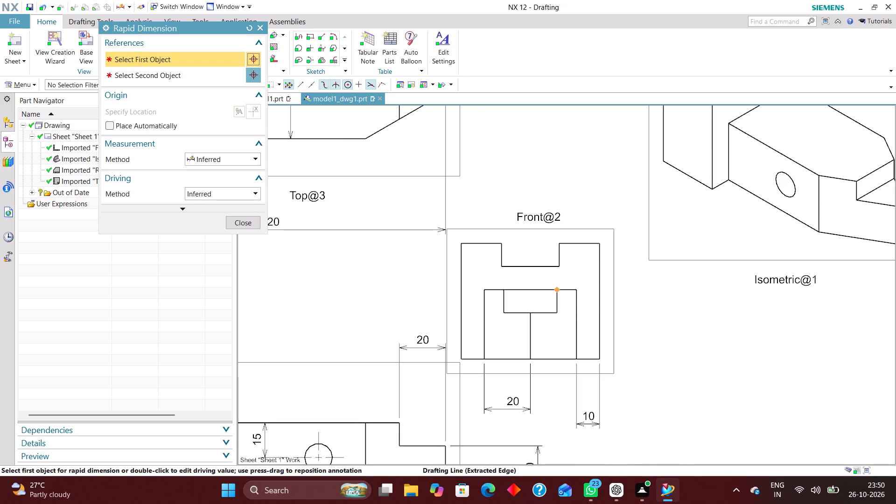
{"action": "left_click", "coordinate": [559, 289]}
{"action": "left_click", "coordinate": [557, 312]}
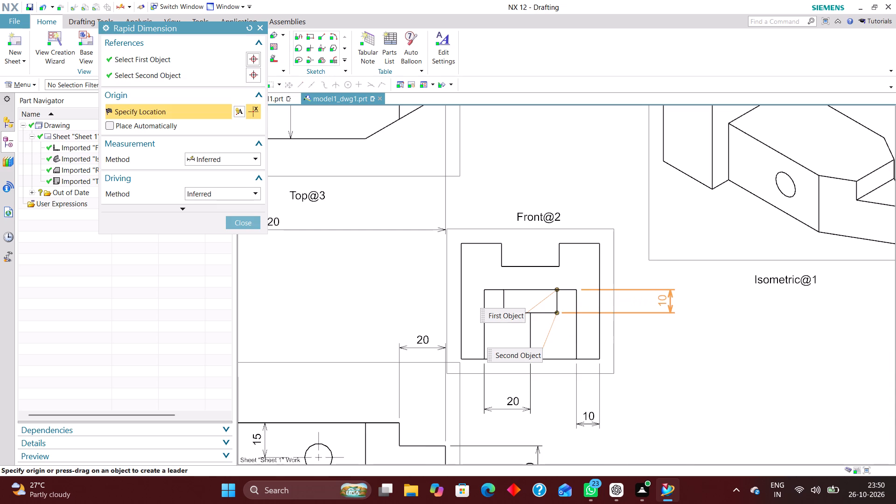
{"action": "left_click", "coordinate": [662, 301]}
{"action": "left_click", "coordinate": [253, 227]}
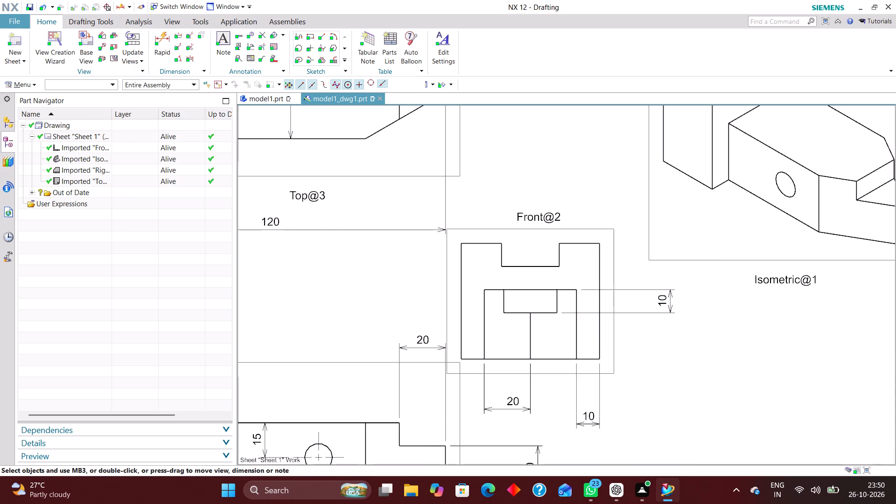
Set the arrows of the vertical dimension beside the front view to Out.
{"action": "double_click", "coordinate": [671, 300]}
{"action": "left_click", "coordinate": [670, 289]}
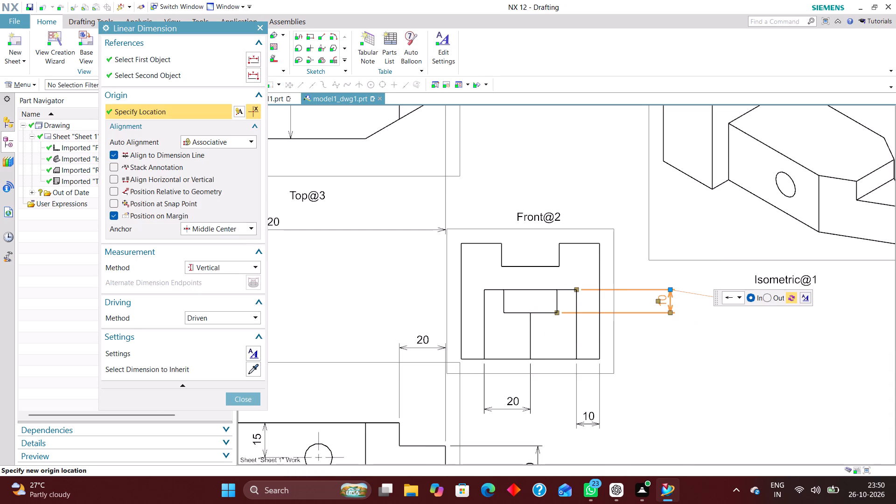
{"action": "left_click", "coordinate": [770, 297]}
{"action": "left_click", "coordinate": [249, 399]}
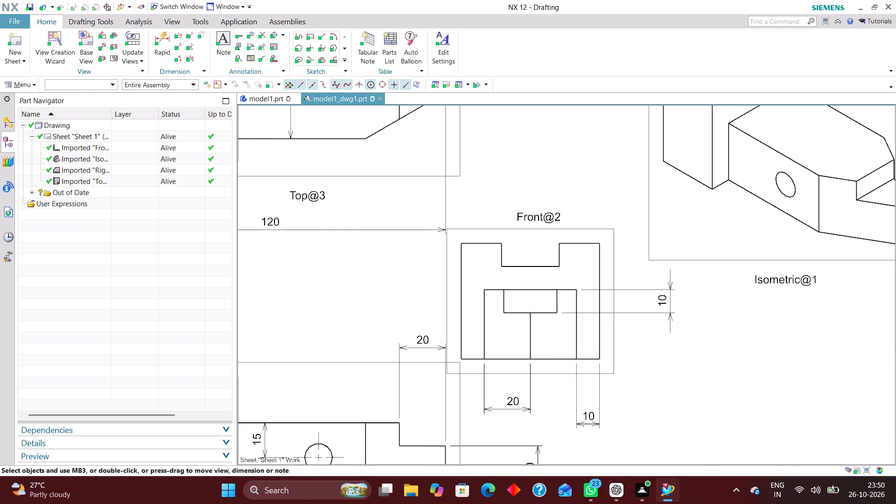
Turn off the view border display in the drafting preferences' view workflow settings.
{"action": "scroll", "coordinate": [555, 348], "scroll_direction": "down", "scroll_amount": 2}
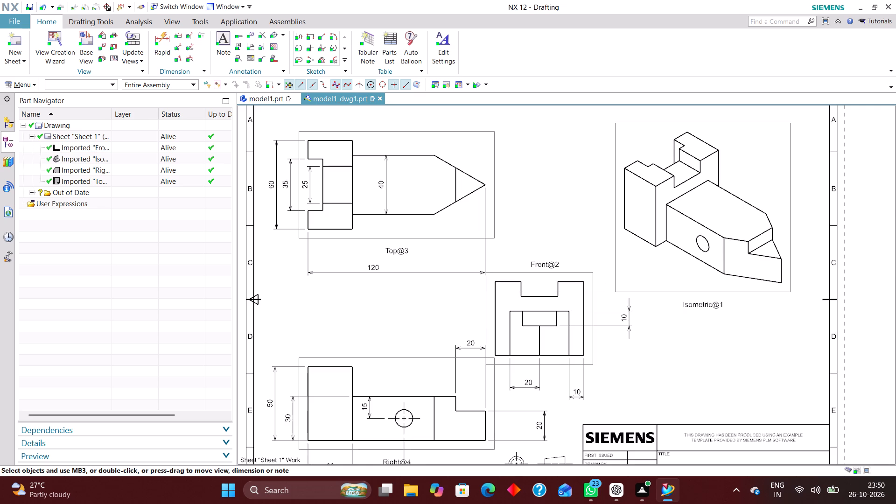
{"action": "scroll", "coordinate": [455, 176], "scroll_direction": "up", "scroll_amount": 2}
{"action": "scroll", "coordinate": [463, 227], "scroll_direction": "down", "scroll_amount": 3}
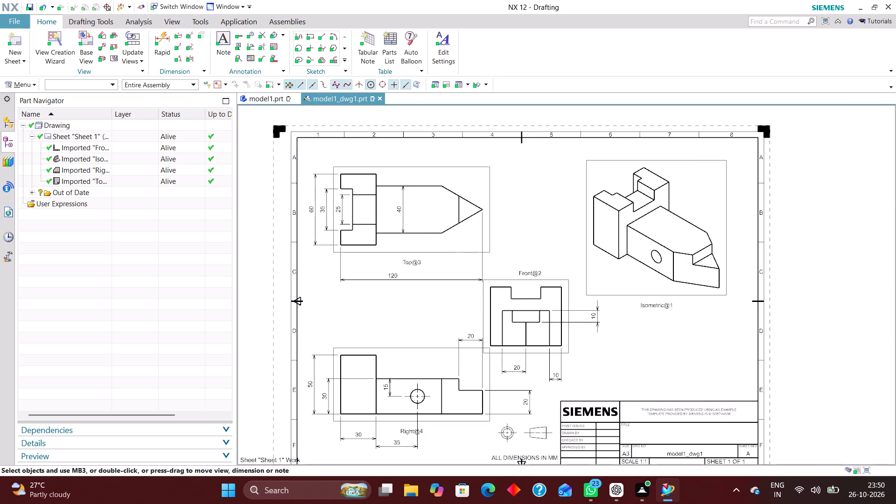
{"action": "left_click", "coordinate": [34, 88]}
{"action": "left_click", "coordinate": [47, 195]}
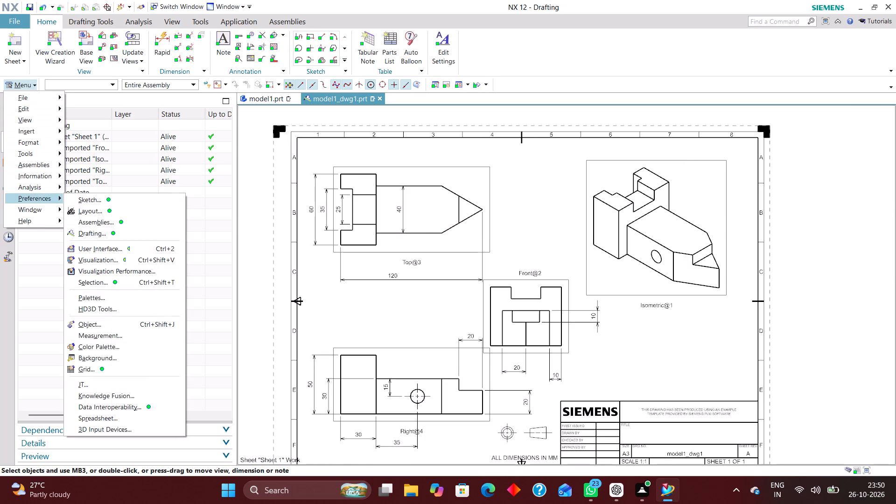
{"action": "left_click", "coordinate": [95, 234]}
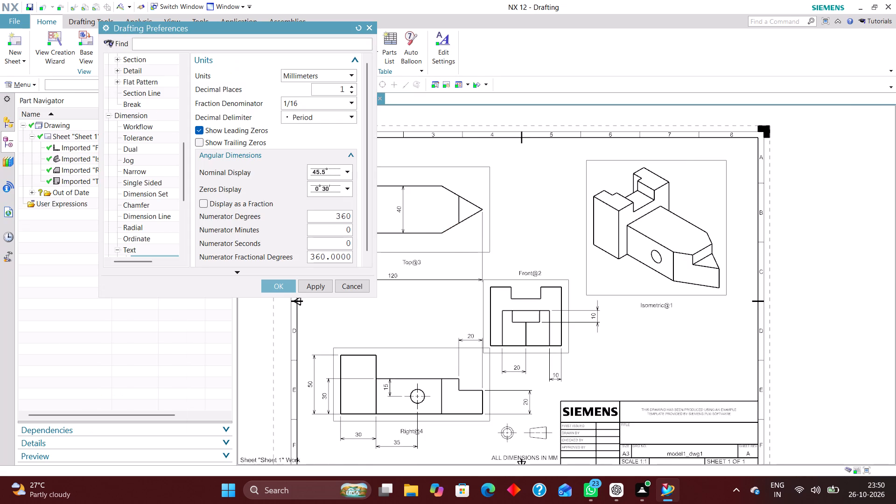
{"action": "scroll", "coordinate": [134, 216], "scroll_direction": "down", "scroll_amount": 6}
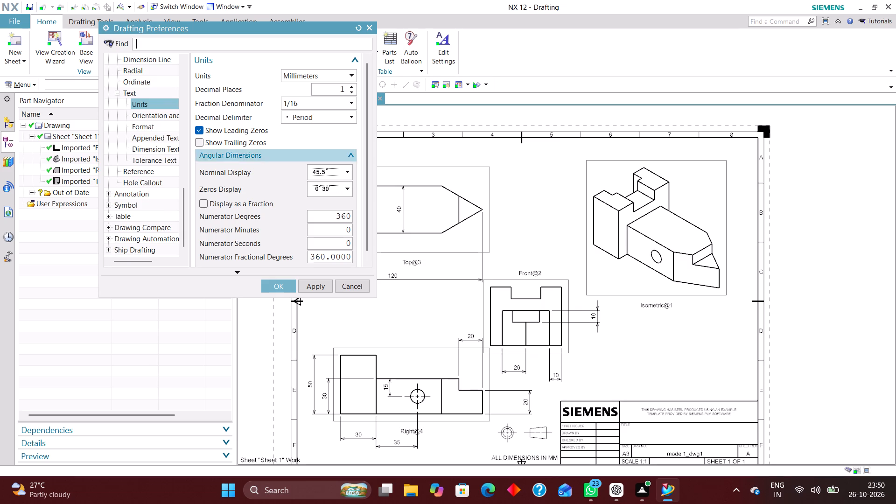
{"action": "scroll", "coordinate": [149, 220], "scroll_direction": "down", "scroll_amount": 5}
{"action": "scroll", "coordinate": [141, 171], "scroll_direction": "up", "scroll_amount": 3}
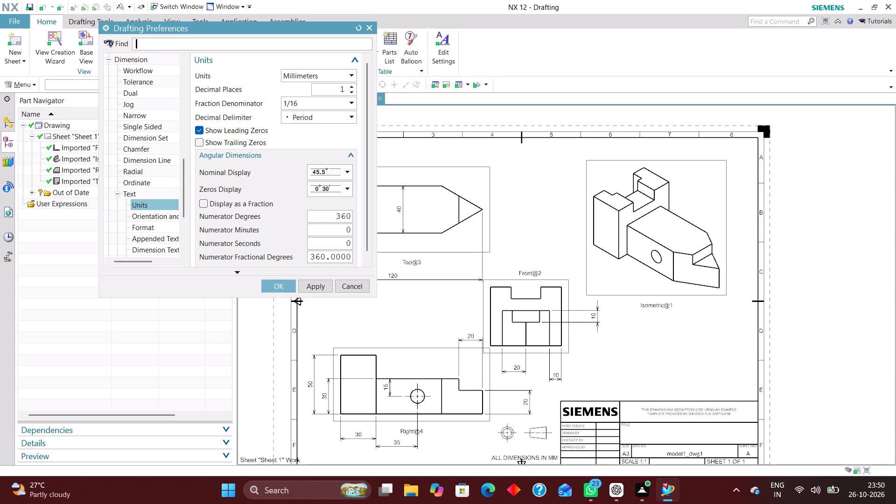
{"action": "scroll", "coordinate": [140, 171], "scroll_direction": "up", "scroll_amount": 7}
{"action": "left_click", "coordinate": [140, 191]}
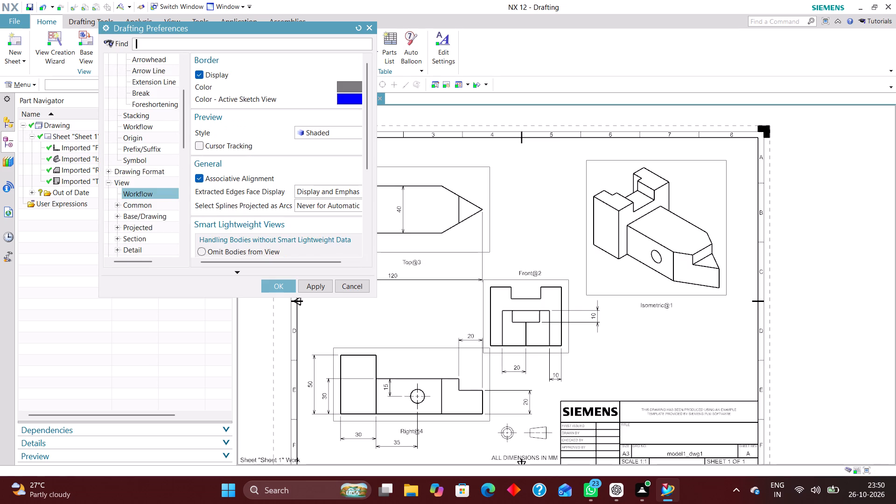
{"action": "left_click", "coordinate": [200, 76]}
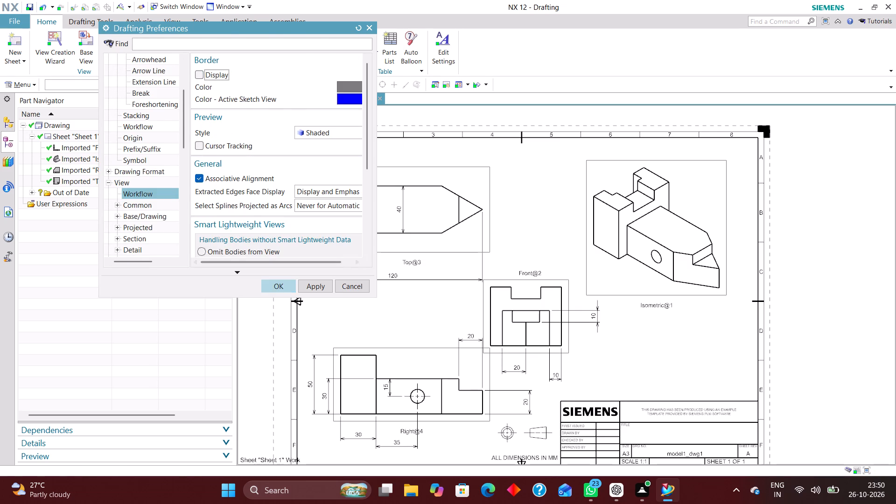
{"action": "left_click", "coordinate": [270, 281]}
Move the front view farther to the right, away from the top and right views.
{"action": "scroll", "coordinate": [346, 234], "scroll_direction": "down", "scroll_amount": 2}
{"action": "scroll", "coordinate": [474, 290], "scroll_direction": "up", "scroll_amount": 2}
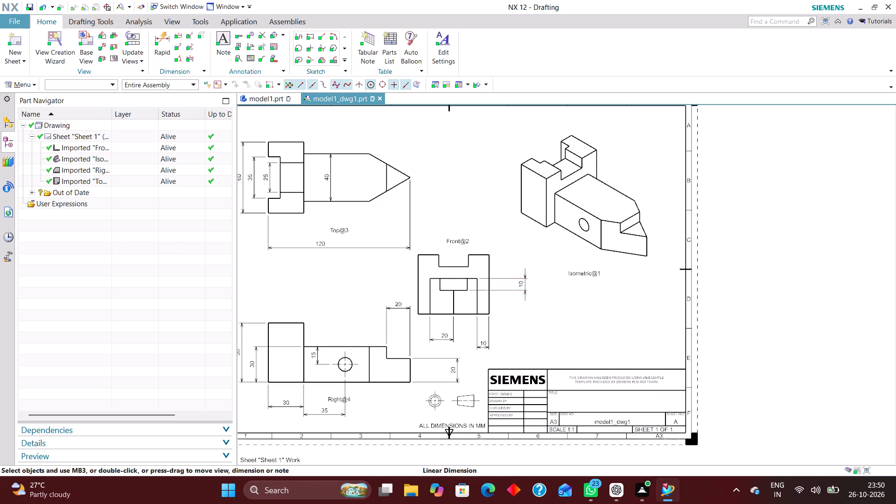
{"action": "left_click_drag", "start_coordinate": [497, 251], "coordinate": [510, 251]}
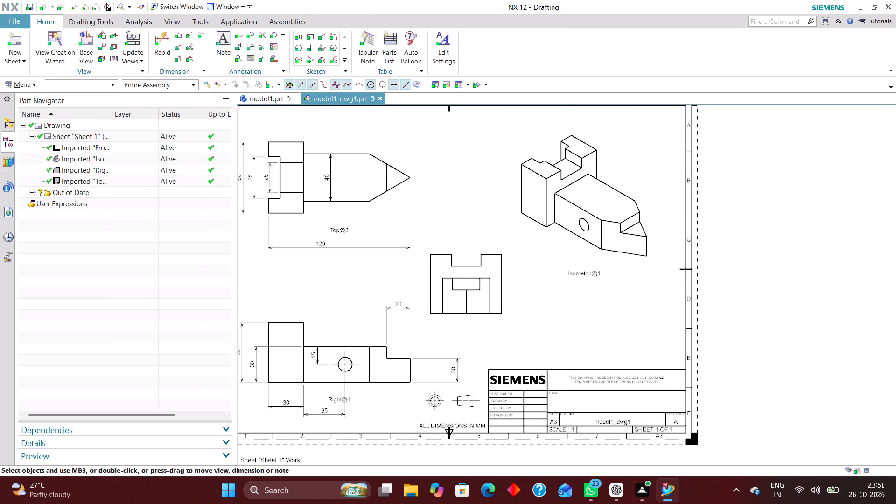
{"action": "left_click_drag", "start_coordinate": [510, 251], "coordinate": [522, 252]}
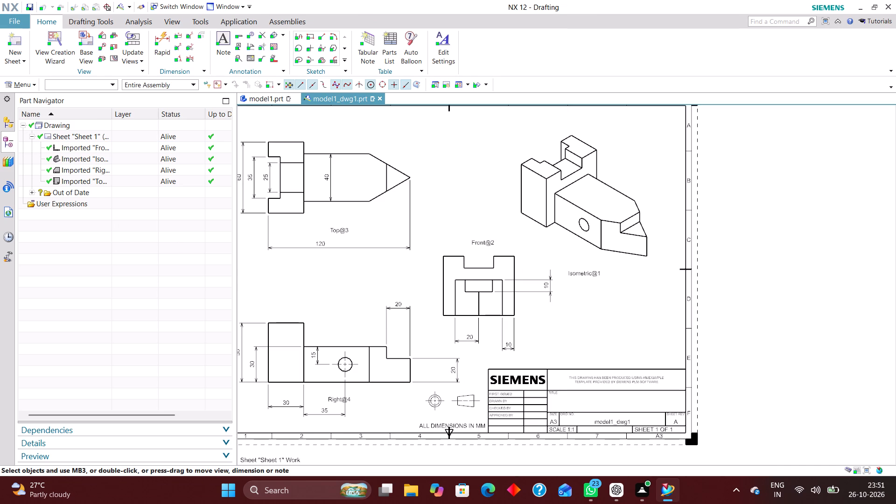
Move the Front@2 label slightly left and down so it sits centred just above the front view.
{"action": "scroll", "coordinate": [536, 313], "scroll_direction": "down", "scroll_amount": 1}
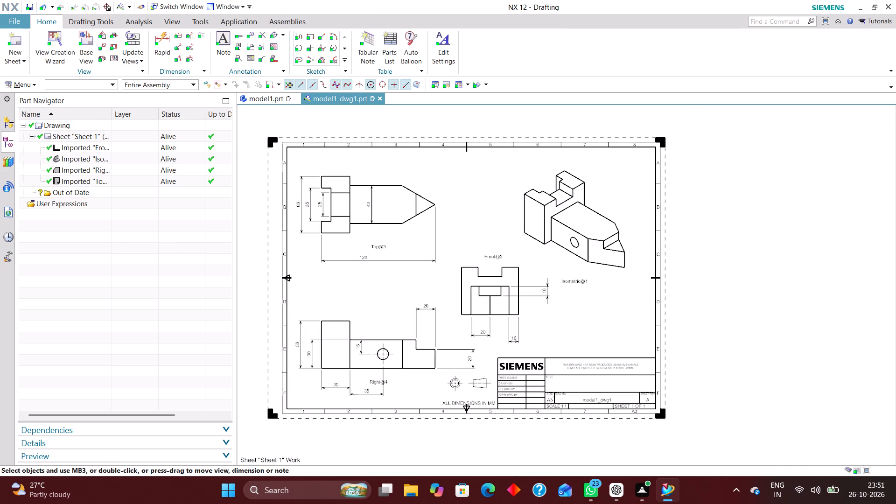
{"action": "scroll", "coordinate": [511, 349], "scroll_direction": "up", "scroll_amount": 2}
{"action": "left_click_drag", "start_coordinate": [486, 204], "coordinate": [480, 211]}
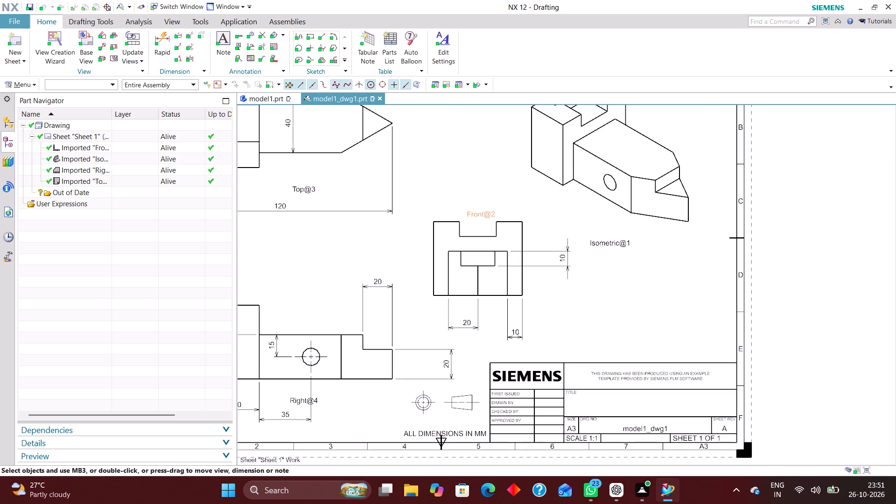
Centre the Front@2 label above the front view and move the Isometric@1 label to the right beneath the isometric view.
{"action": "left_click_drag", "start_coordinate": [480, 211], "coordinate": [476, 204]}
{"action": "left_click_drag", "start_coordinate": [610, 246], "coordinate": [674, 238]}
Bring the 120 overall length dimension closer to the top view and place the Top@3 label centred just below it.
{"action": "scroll", "coordinate": [608, 303], "scroll_direction": "down", "scroll_amount": 3}
{"action": "scroll", "coordinate": [521, 207], "scroll_direction": "up", "scroll_amount": 2}
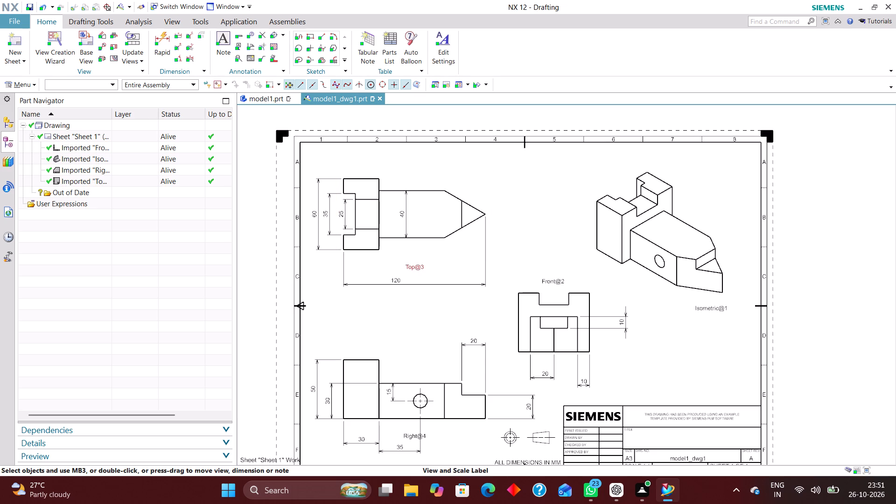
{"action": "left_click_drag", "start_coordinate": [418, 265], "coordinate": [413, 294]}
{"action": "left_click_drag", "start_coordinate": [405, 280], "coordinate": [406, 257]}
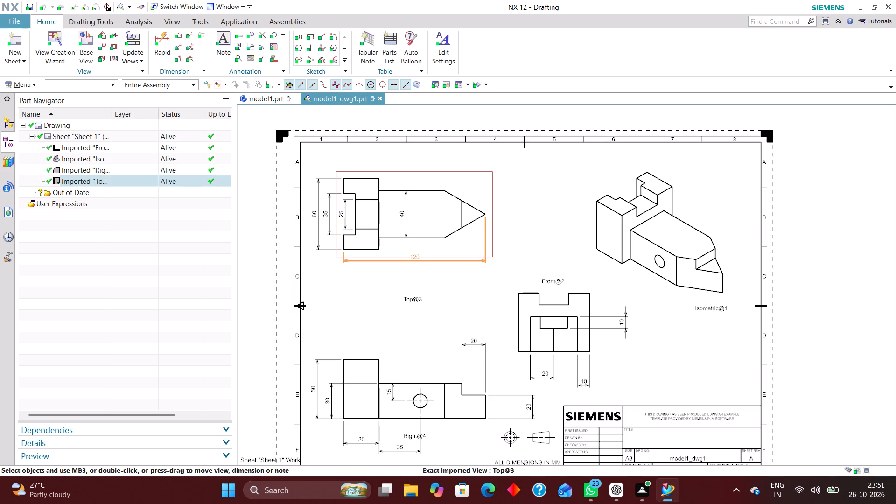
{"action": "left_click_drag", "start_coordinate": [406, 257], "coordinate": [406, 259]}
{"action": "left_click_drag", "start_coordinate": [416, 298], "coordinate": [413, 271]}
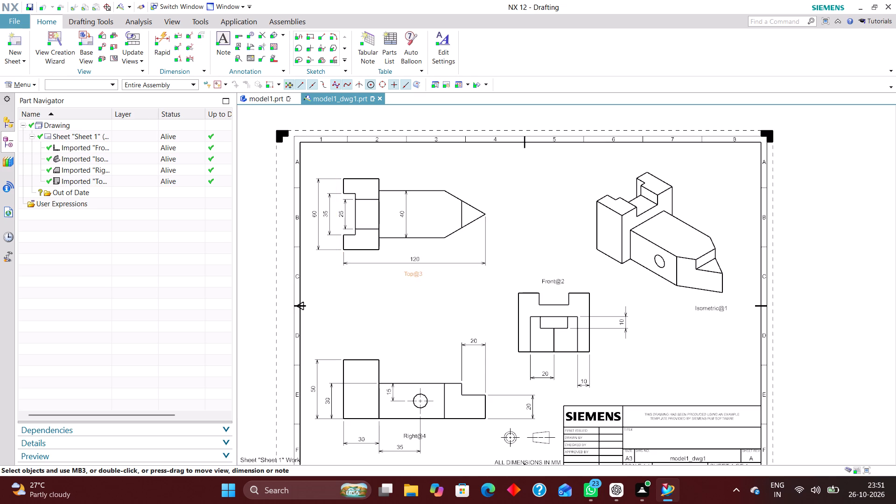
{"action": "left_click_drag", "start_coordinate": [413, 271], "coordinate": [410, 272]}
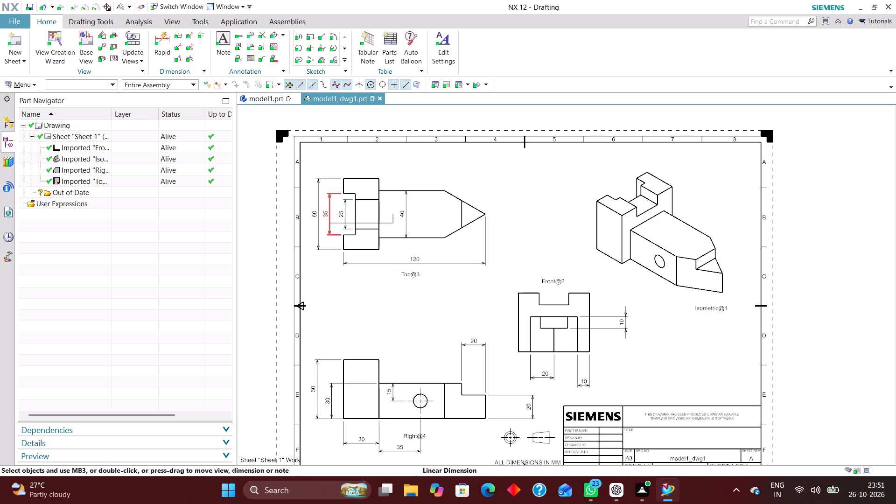
Add a horizontal rapid dimension above the top view from the head's notch edge to the head's shoulder edge.
{"action": "left_click", "coordinate": [165, 36]}
{"action": "scroll", "coordinate": [350, 192], "scroll_direction": "up", "scroll_amount": 4}
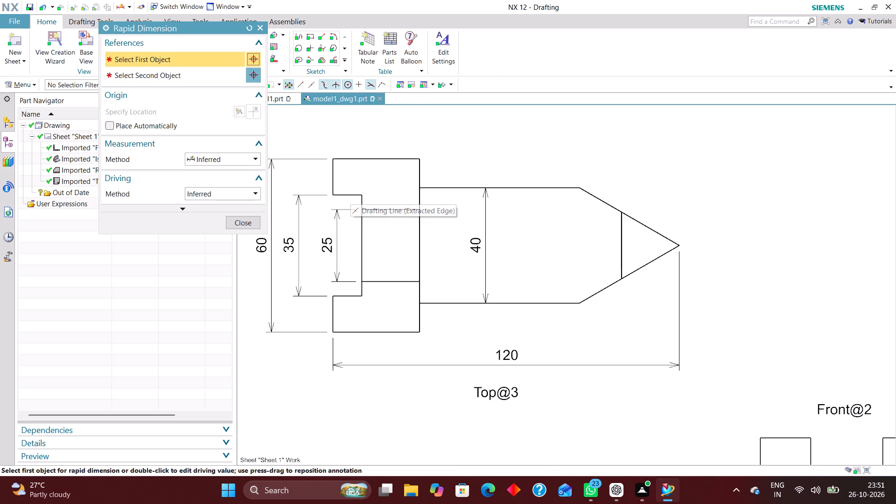
{"action": "left_click", "coordinate": [361, 194]}
{"action": "left_click", "coordinate": [420, 210]}
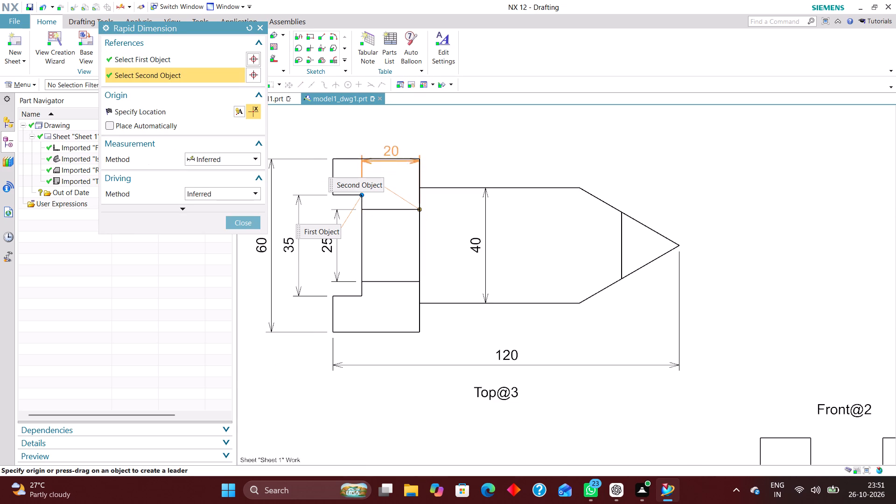
{"action": "left_click", "coordinate": [394, 117]}
{"action": "scroll", "coordinate": [397, 190], "scroll_direction": "down", "scroll_amount": 4}
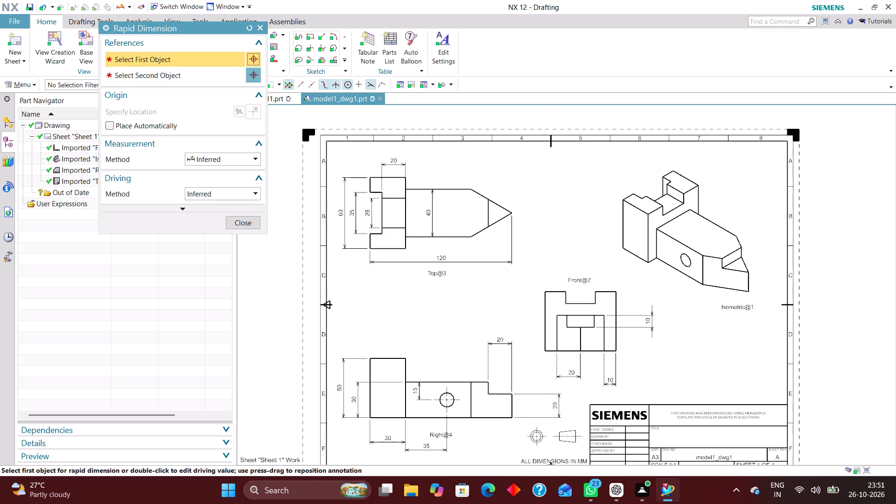
{"action": "left_click", "coordinate": [242, 223]}
Rename the imported top view as TOP VIEW.
{"action": "scroll", "coordinate": [463, 271], "scroll_direction": "down", "scroll_amount": 3}
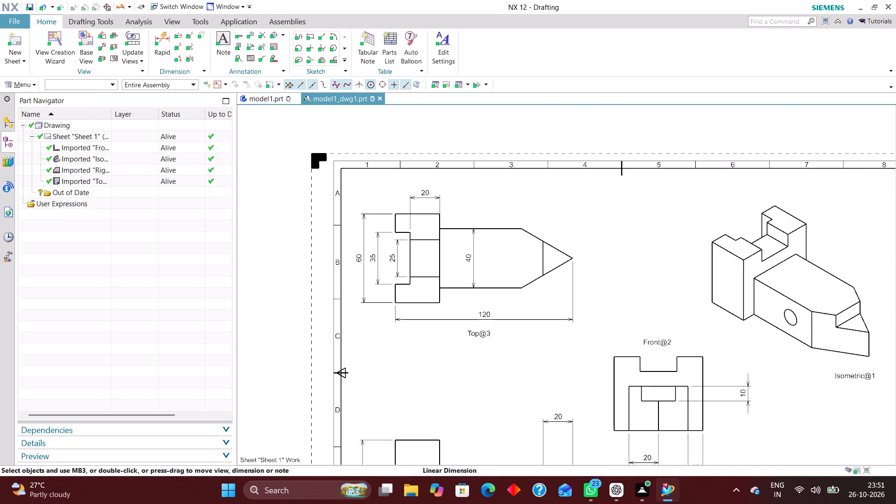
{"action": "scroll", "coordinate": [486, 332], "scroll_direction": "up", "scroll_amount": 1}
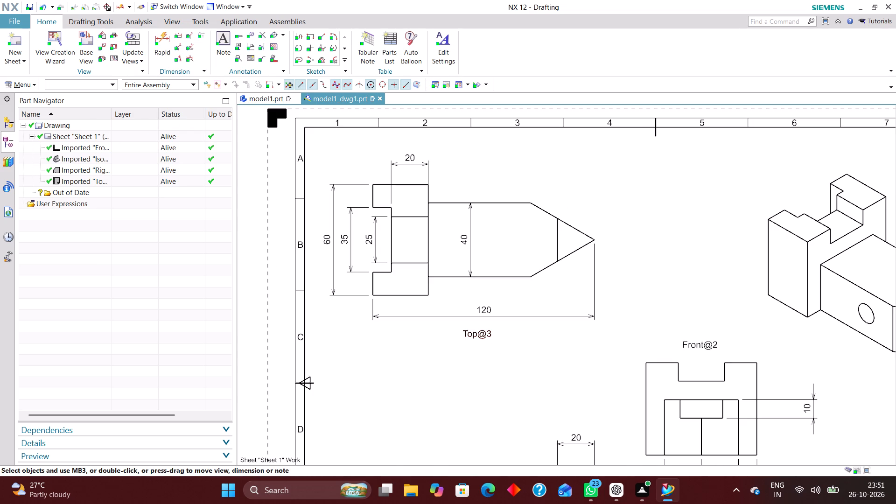
{"action": "left_click", "coordinate": [116, 181]}
{"action": "right_click", "coordinate": [121, 179]}
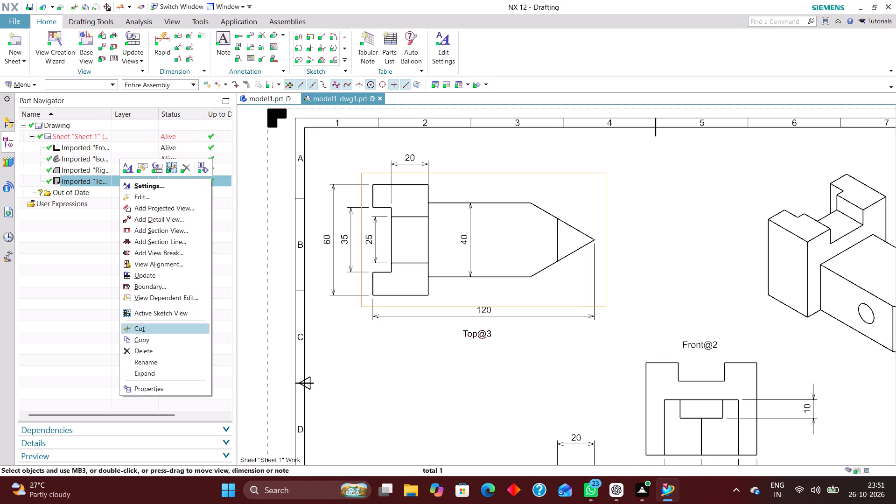
{"action": "left_click", "coordinate": [157, 362]}
{"action": "type", "text": "top"}
{"action": "key", "text": "space"}
{"action": "key", "text": "BackSpace"}
{"action": "key", "text": "BackSpace"}
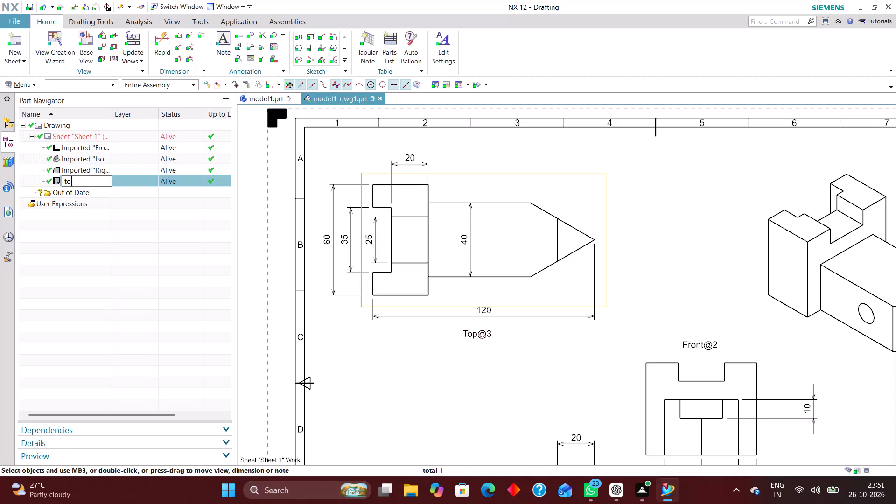
{"action": "key", "text": "BackSpace"}
{"action": "key", "text": "BackSpace"}
{"action": "type", "text": "TOP VIEW"}
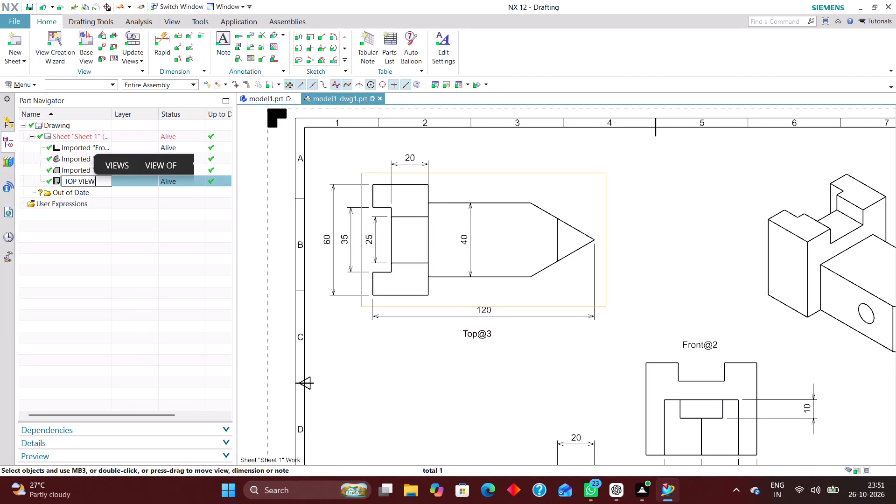
{"action": "key", "text": "Return"}
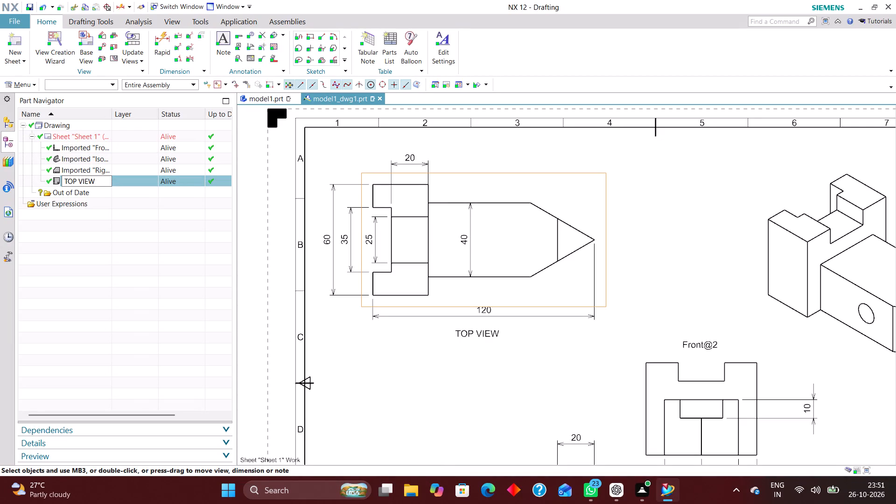
Rename the imported isometric view as ISOMETRIC VIEW.
{"action": "scroll", "coordinate": [163, 360], "scroll_direction": "up", "scroll_amount": 1}
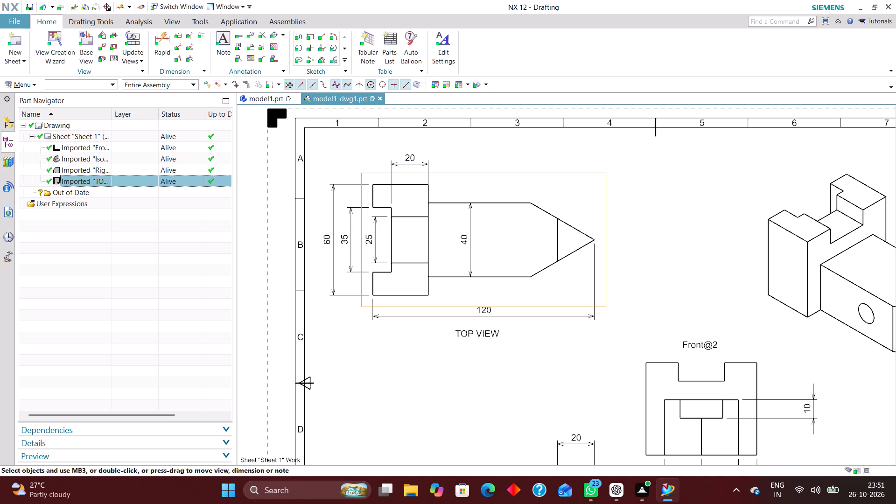
{"action": "left_click", "coordinate": [114, 159]}
{"action": "right_click", "coordinate": [117, 158]}
{"action": "left_click", "coordinate": [136, 344]}
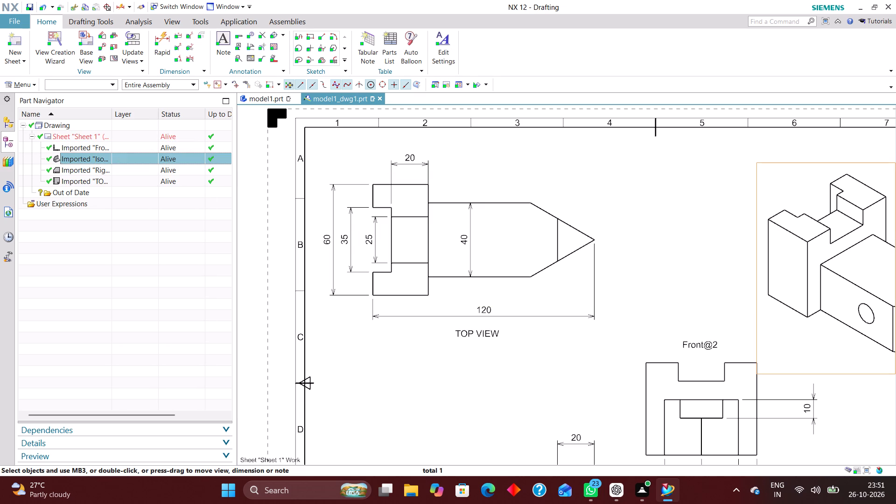
{"action": "key", "text": "BackSpace"}
{"action": "key", "text": "i"}
{"action": "type", "text": "SOMETRIC VIEW"}
{"action": "key", "text": "Return"}
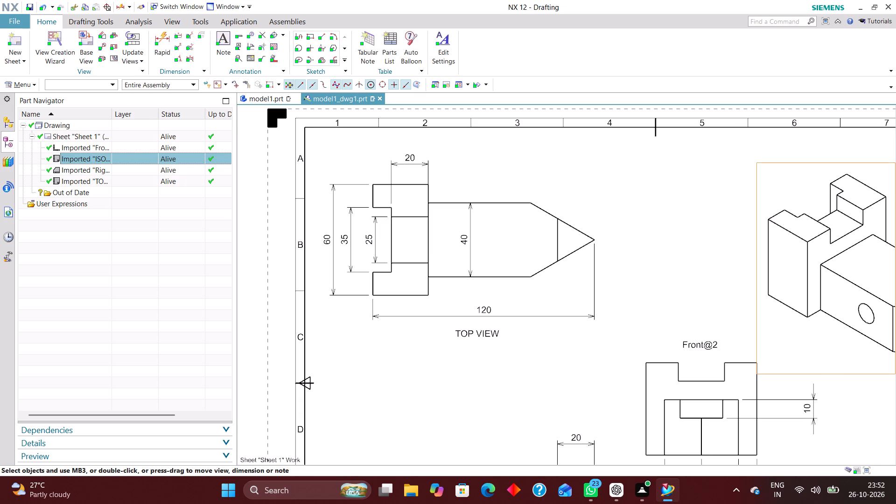
Rename the imported front view as FRONT VIEW.
{"action": "scroll", "coordinate": [407, 311], "scroll_direction": "down", "scroll_amount": 2}
{"action": "scroll", "coordinate": [475, 324], "scroll_direction": "down", "scroll_amount": 1}
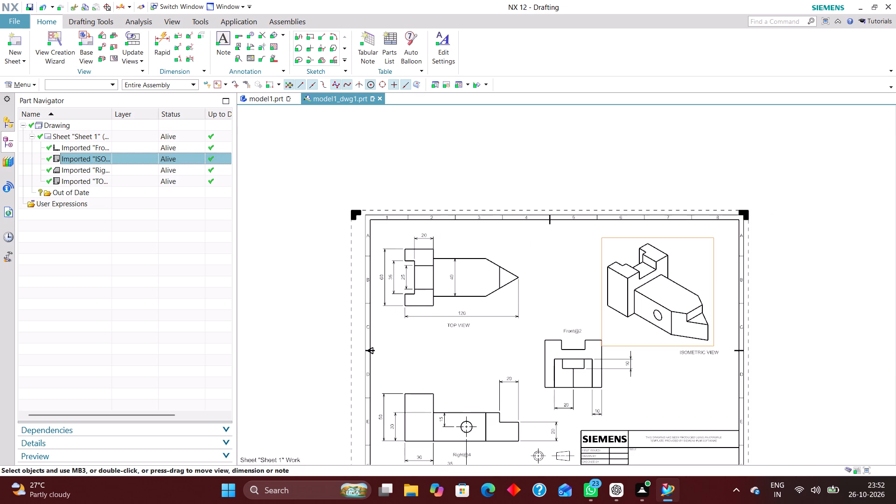
{"action": "left_click", "coordinate": [115, 147]}
{"action": "right_click", "coordinate": [117, 145]}
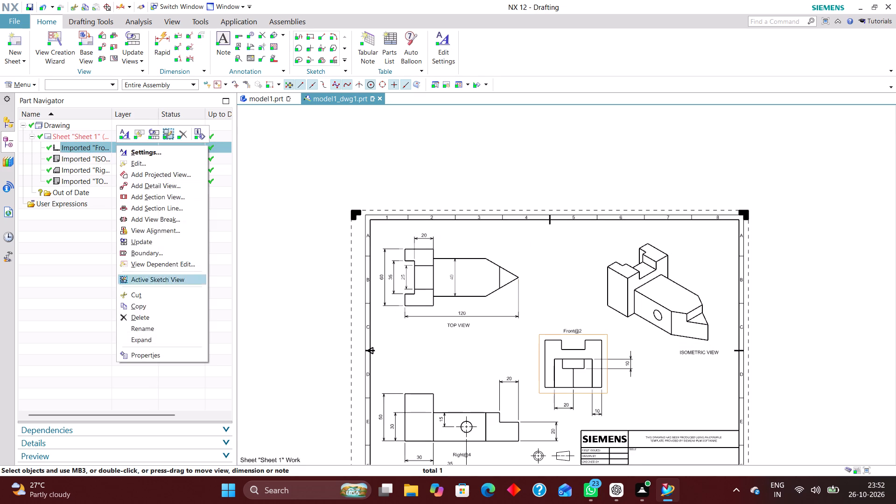
{"action": "left_click", "coordinate": [171, 326]}
{"action": "key", "text": "BackSpace"}
{"action": "type", "text": "FRONT VIEW"}
{"action": "key", "text": "Return"}
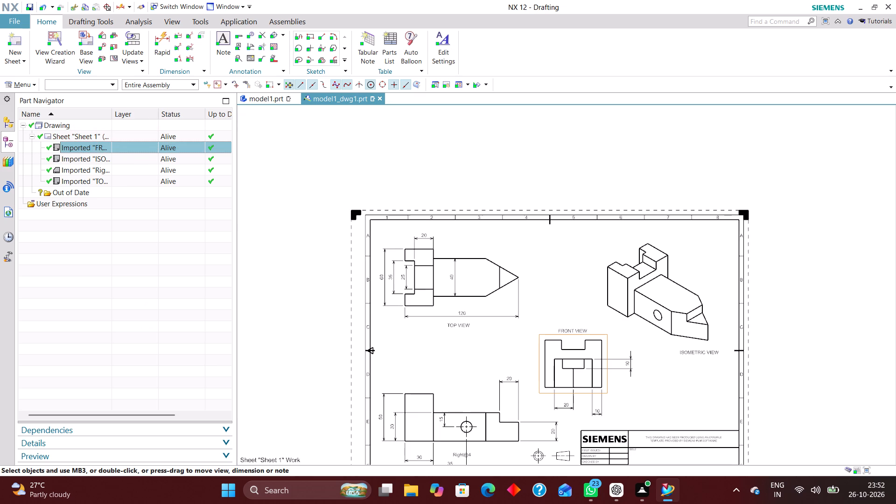
Rename the imported right view as SIDE VIEW.
{"action": "left_click", "coordinate": [131, 174]}
{"action": "right_click", "coordinate": [132, 172]}
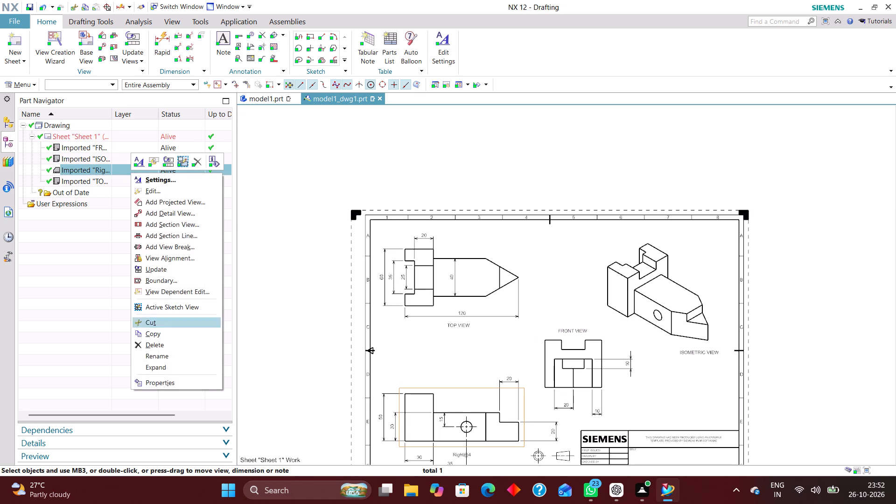
{"action": "left_click", "coordinate": [175, 357]}
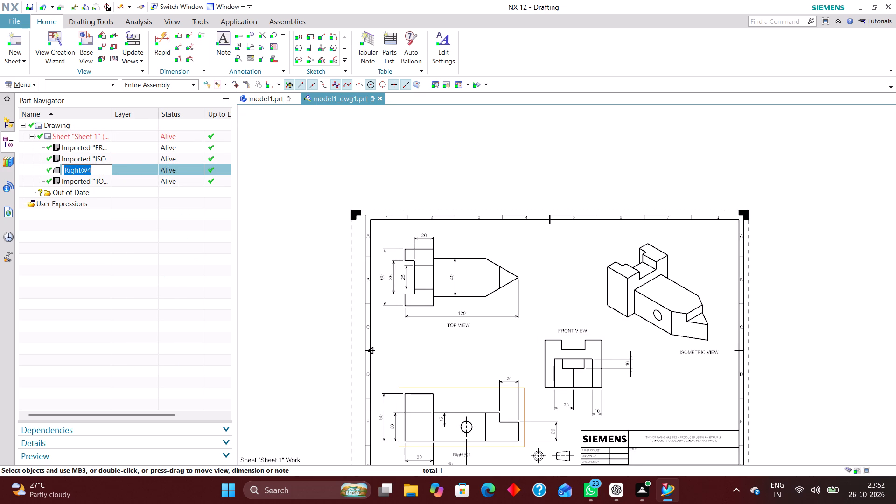
{"action": "key", "text": "BackSpace"}
{"action": "type", "text": "RIG"}
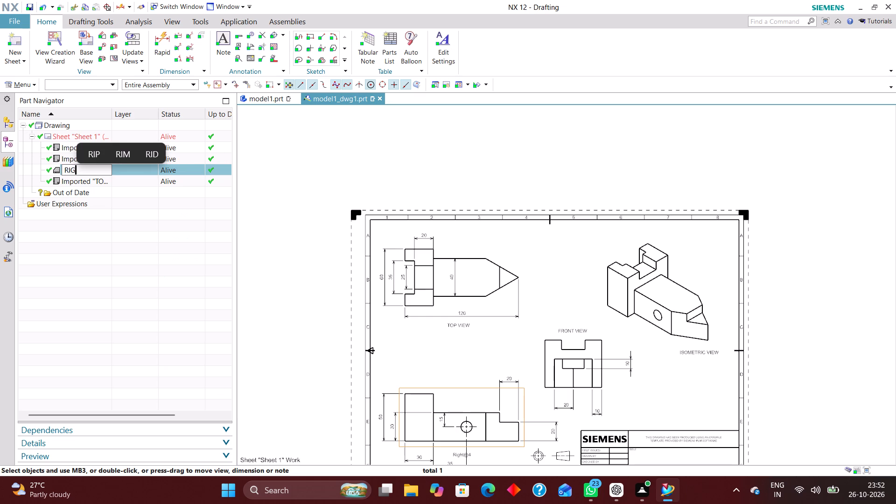
{"action": "type", "text": "HT"}
{"action": "key", "text": "space"}
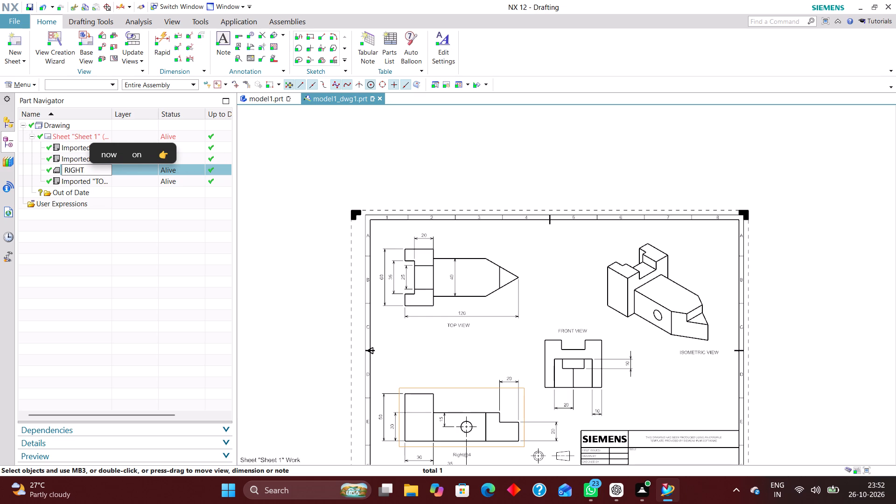
{"action": "key", "text": "v"}
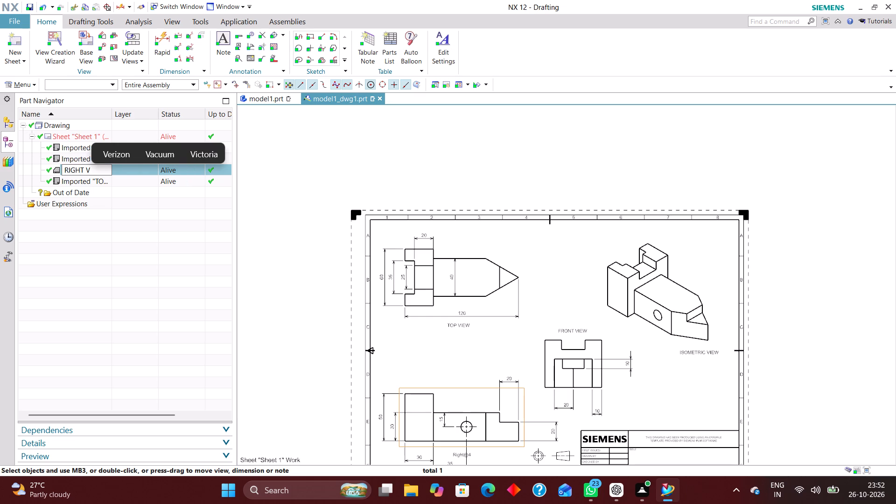
{"action": "key", "text": "BackSpace"}
{"action": "key", "text": "BackSpace"}
{"action": "key", "text": "BackSpace"}
{"action": "key", "text": "BackSpace"}
{"action": "key", "text": "BackSpace"}
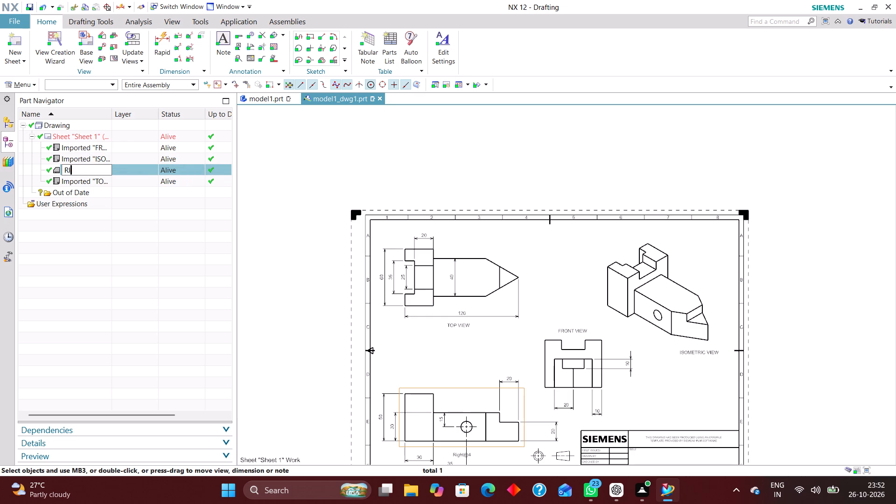
{"action": "key", "text": "BackSpace"}
{"action": "key", "text": "BackSpace"}
{"action": "type", "text": "SIDE VIEW"}
{"action": "key", "text": "Return"}
{"action": "left_click", "coordinate": [414, 349]}
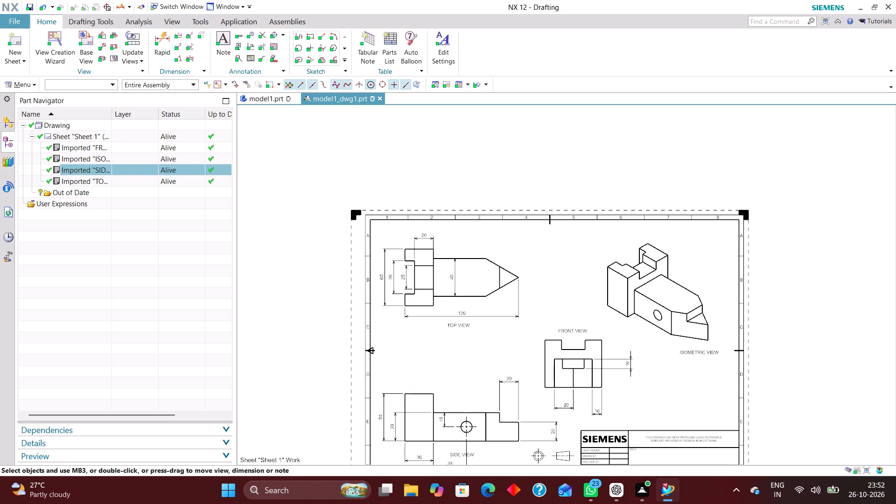
Shift the SIDE VIEW label right of the hole's centreline and align the 35 dimension in line with the 30 dimension.
{"action": "right_click_drag", "start_coordinate": [574, 261], "coordinate": [526, 308]}
{"action": "scroll", "coordinate": [459, 440], "scroll_direction": "up", "scroll_amount": 3}
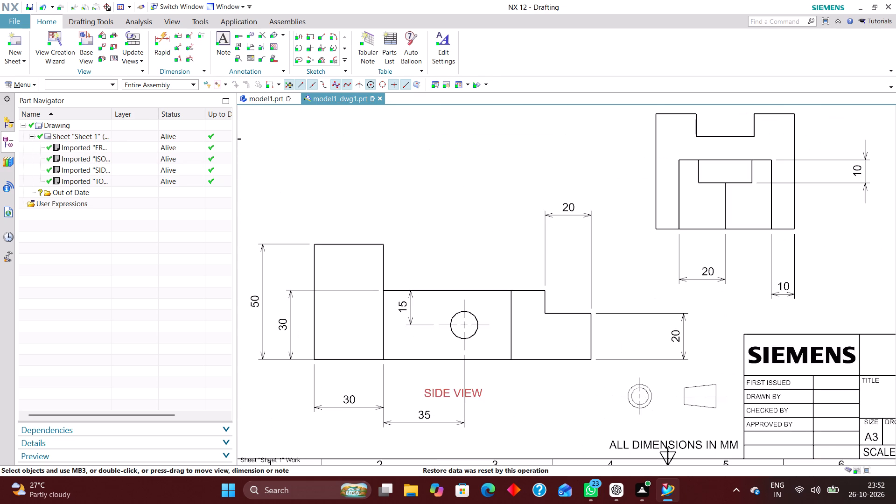
{"action": "left_click_drag", "start_coordinate": [456, 395], "coordinate": [498, 384]}
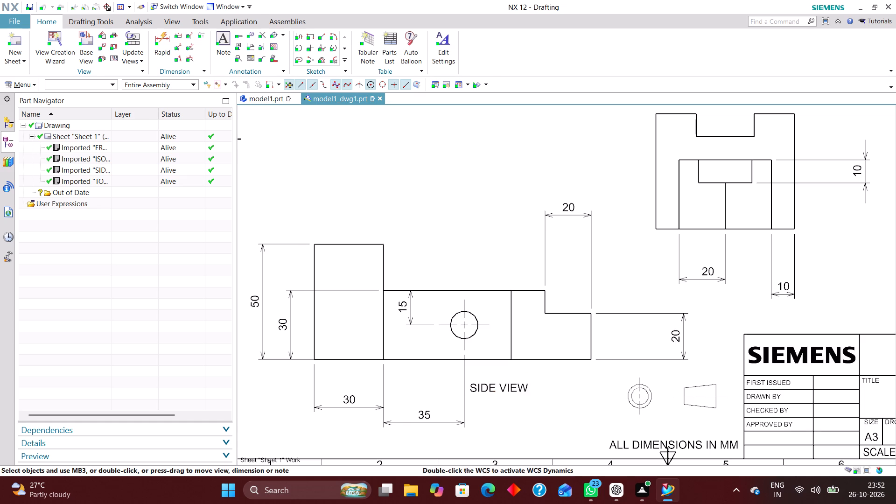
{"action": "left_click_drag", "start_coordinate": [426, 419], "coordinate": [427, 399]}
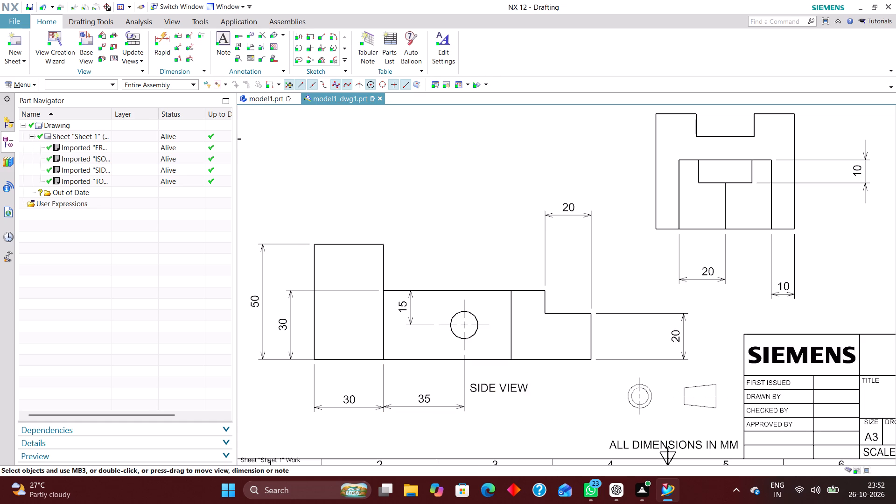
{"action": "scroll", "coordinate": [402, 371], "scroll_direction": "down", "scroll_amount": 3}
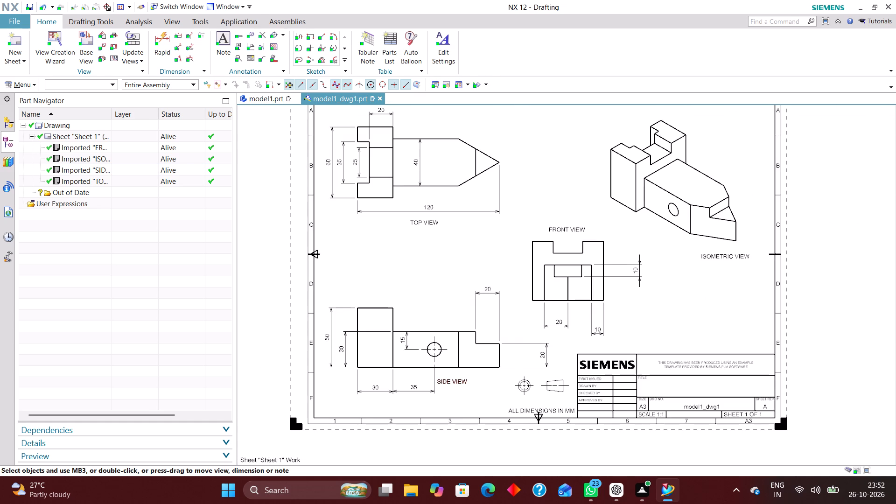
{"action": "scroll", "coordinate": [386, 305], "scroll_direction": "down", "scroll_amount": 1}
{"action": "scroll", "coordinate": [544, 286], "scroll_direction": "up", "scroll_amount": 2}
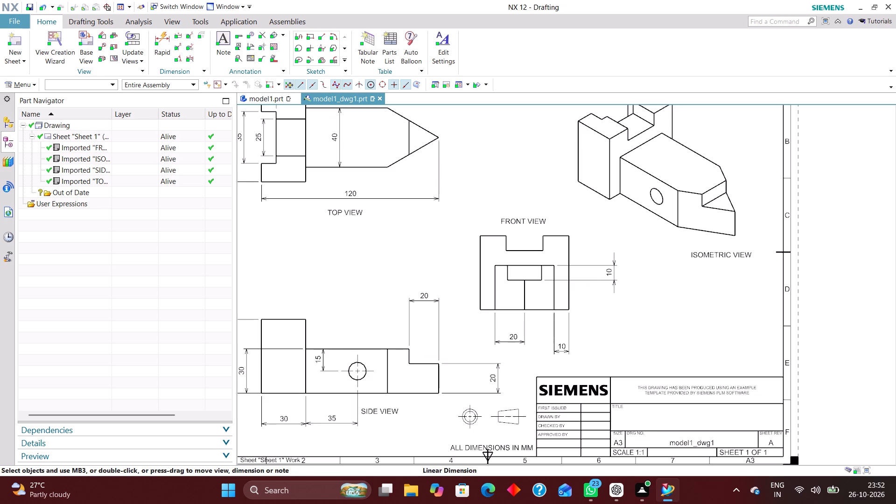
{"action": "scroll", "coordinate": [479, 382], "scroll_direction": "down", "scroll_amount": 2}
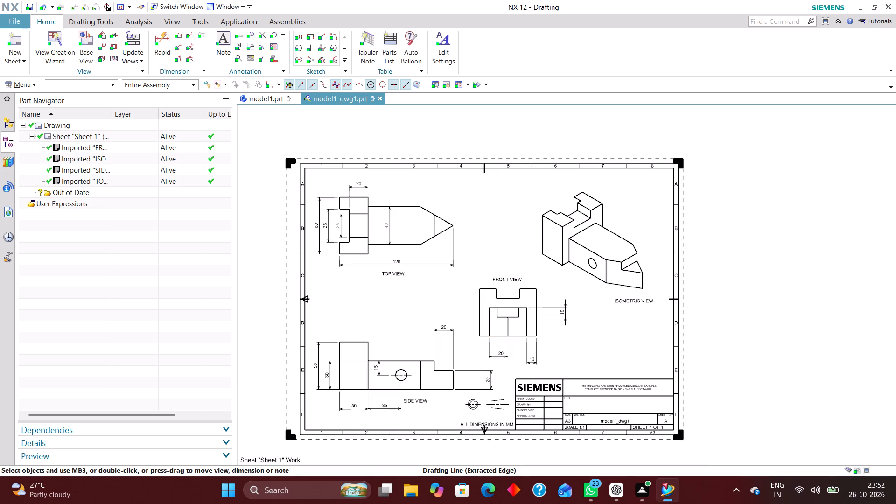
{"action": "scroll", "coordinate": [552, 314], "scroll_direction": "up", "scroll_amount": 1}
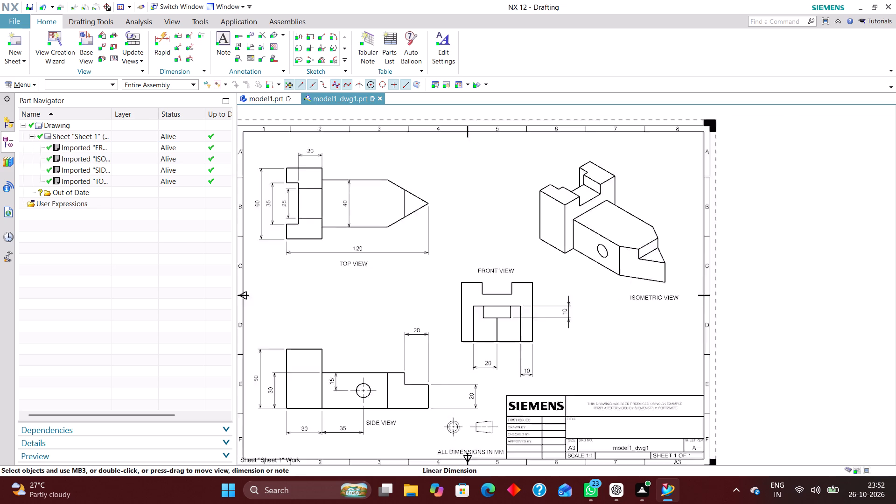
Add a vertical 10 dimension for the depth of the top slot in the front view, placed beside the view.
{"action": "scroll", "coordinate": [552, 314], "scroll_direction": "up", "scroll_amount": 1}
{"action": "scroll", "coordinate": [495, 316], "scroll_direction": "down", "scroll_amount": 3}
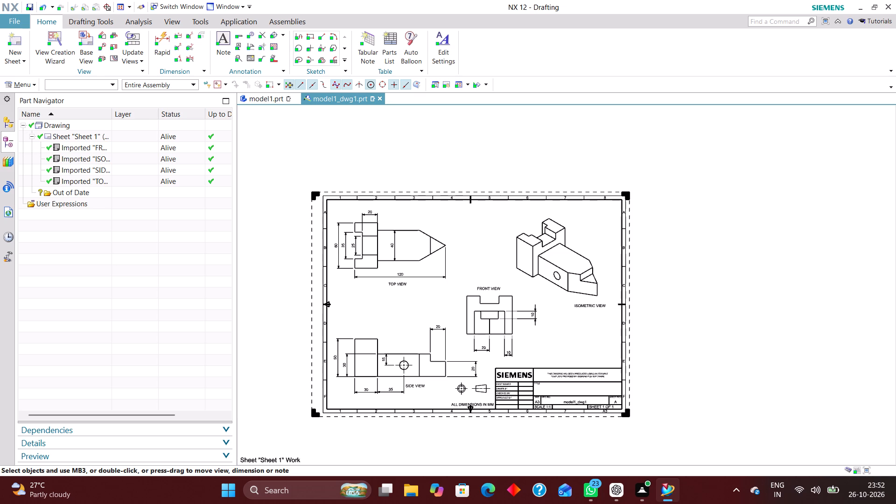
{"action": "left_click", "coordinate": [159, 34]}
{"action": "scroll", "coordinate": [503, 321], "scroll_direction": "up", "scroll_amount": 6}
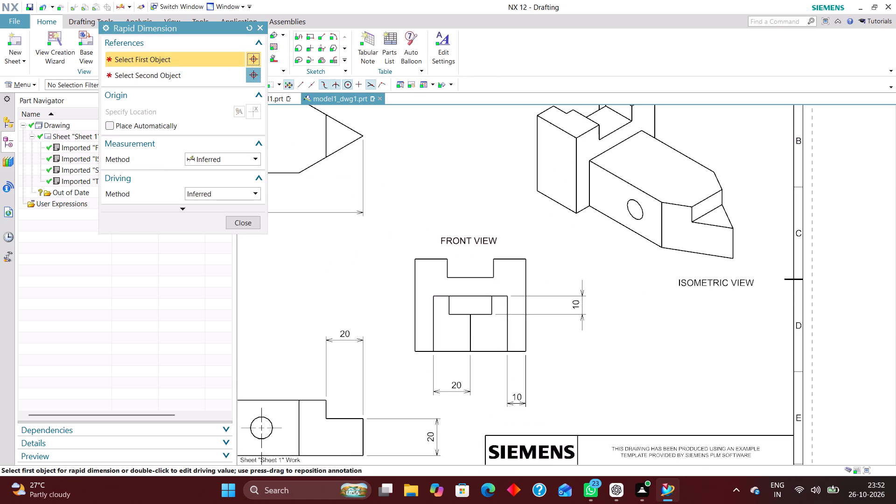
{"action": "left_click", "coordinate": [495, 257]}
{"action": "left_click", "coordinate": [494, 276]}
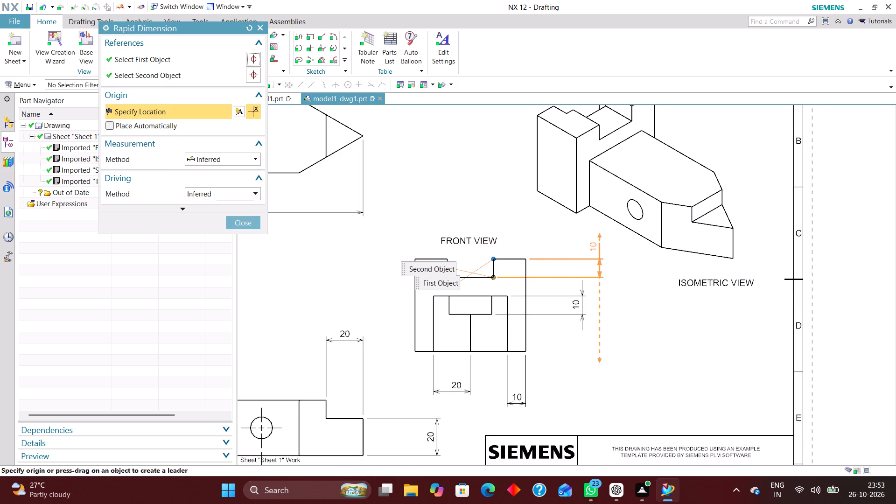
{"action": "left_click", "coordinate": [563, 246]}
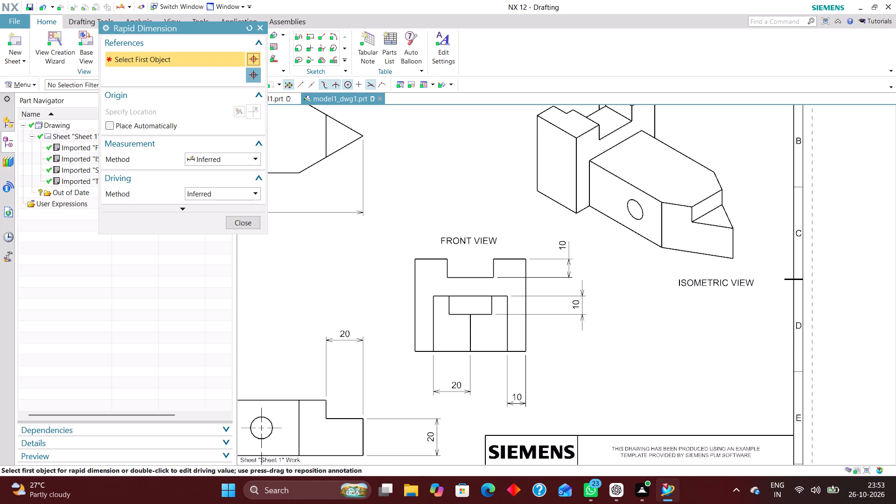
{"action": "left_click", "coordinate": [245, 221]}
Set the slot-depth dimension's arrows to point from outside and move its text between the extension lines.
{"action": "double_click", "coordinate": [569, 266]}
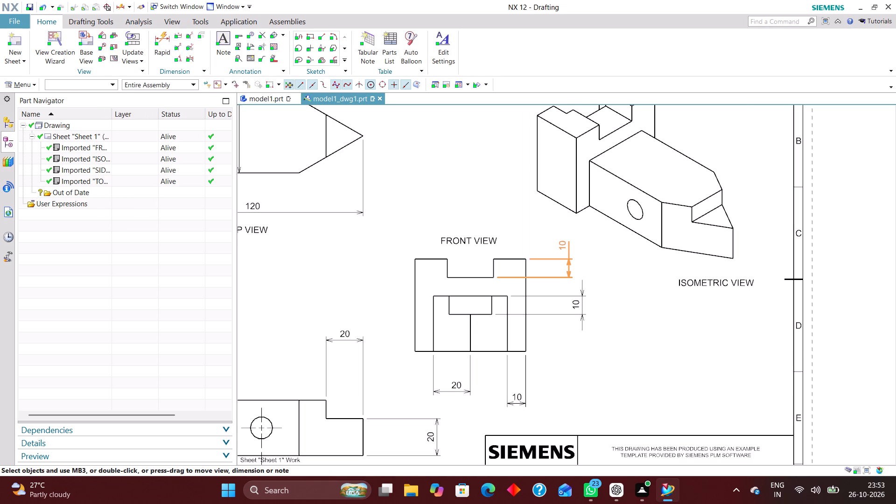
{"action": "left_click", "coordinate": [569, 258]}
{"action": "left_click", "coordinate": [628, 210]}
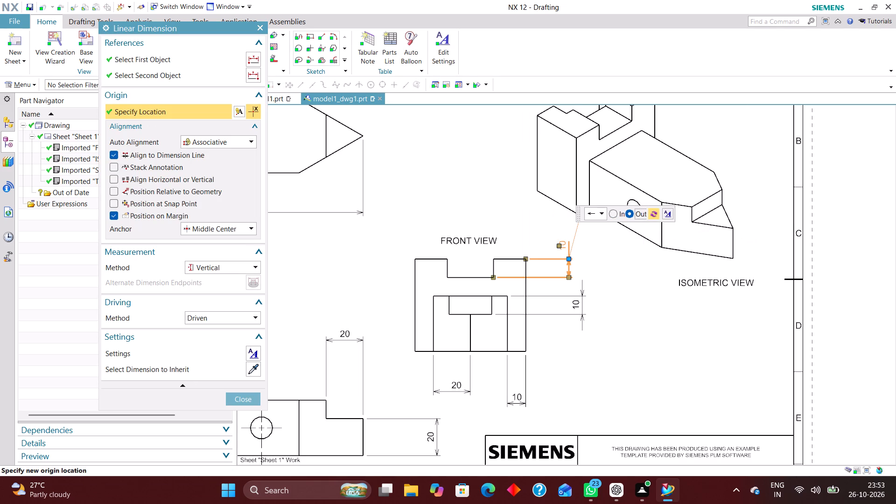
{"action": "left_click", "coordinate": [238, 395]}
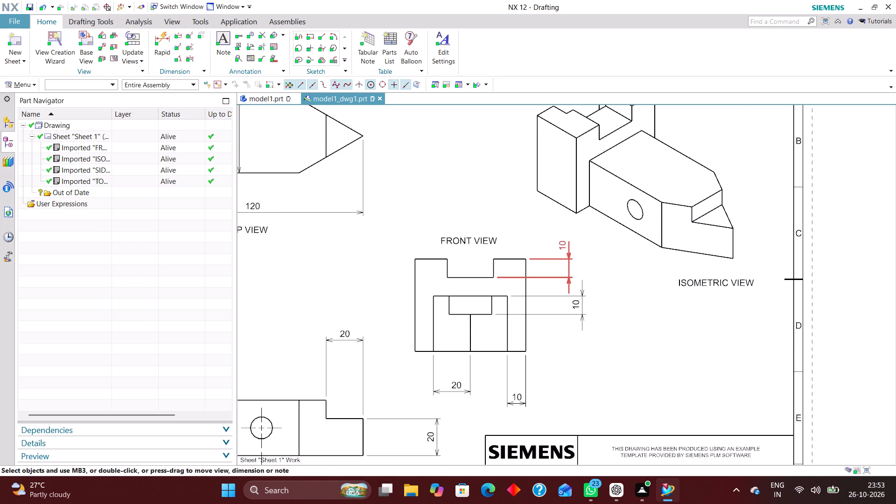
{"action": "left_click_drag", "start_coordinate": [565, 241], "coordinate": [562, 265]}
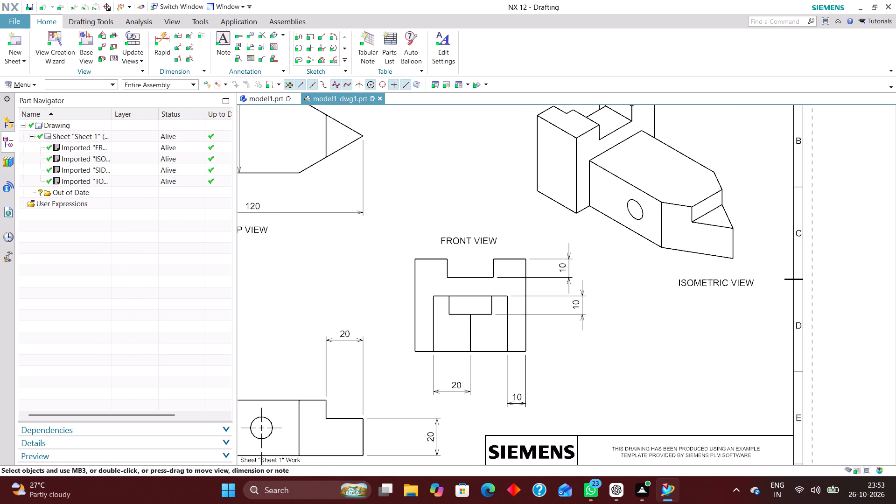
Edit the drawing sheet to use first-angle projection, with the cone symbol preceding the circles.
{"action": "scroll", "coordinate": [592, 292], "scroll_direction": "down", "scroll_amount": 4}
{"action": "scroll", "coordinate": [629, 326], "scroll_direction": "up", "scroll_amount": 2}
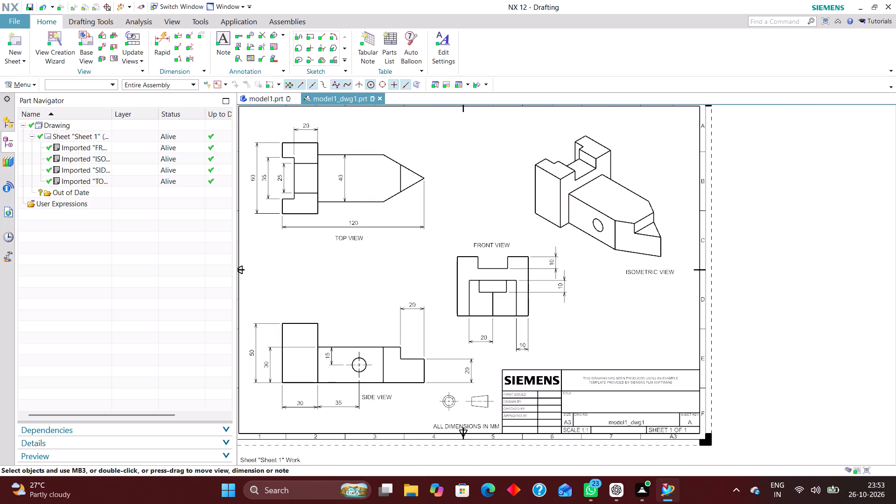
{"action": "scroll", "coordinate": [511, 357], "scroll_direction": "down", "scroll_amount": 2}
{"action": "right_click_drag", "start_coordinate": [434, 289], "coordinate": [411, 312]}
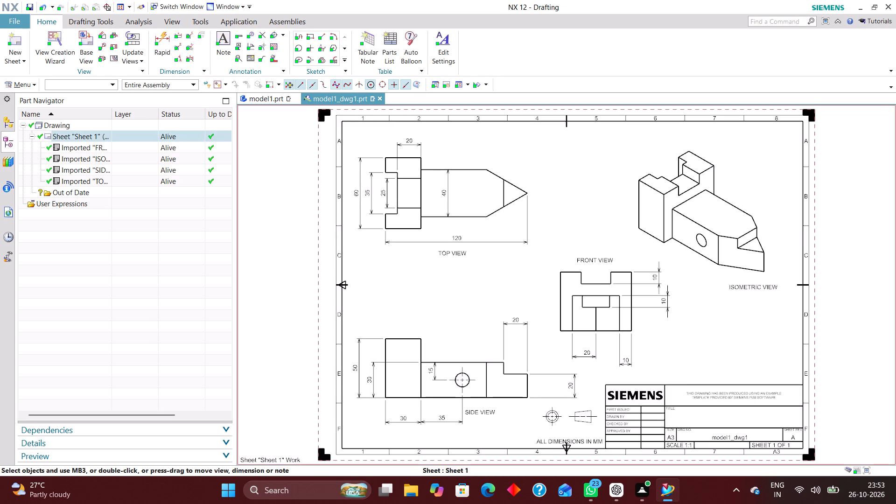
{"action": "right_click", "coordinate": [316, 395]}
{"action": "left_click", "coordinate": [349, 298]}
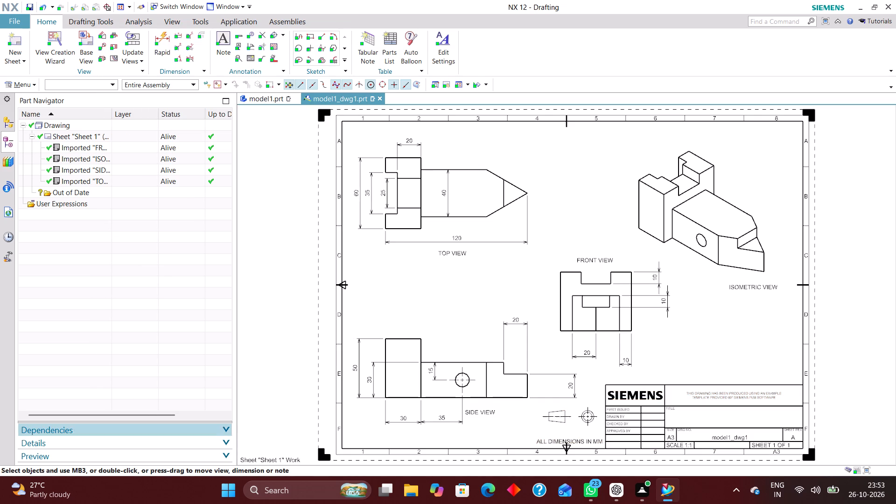
Populate the title block with issue date 26-10-2026, the drafter's name, XXX for checker and approver, and MATERIAL with the value TUNGSTEN.
{"action": "right_click", "coordinate": [606, 399]}
{"action": "left_click", "coordinate": [656, 292]}
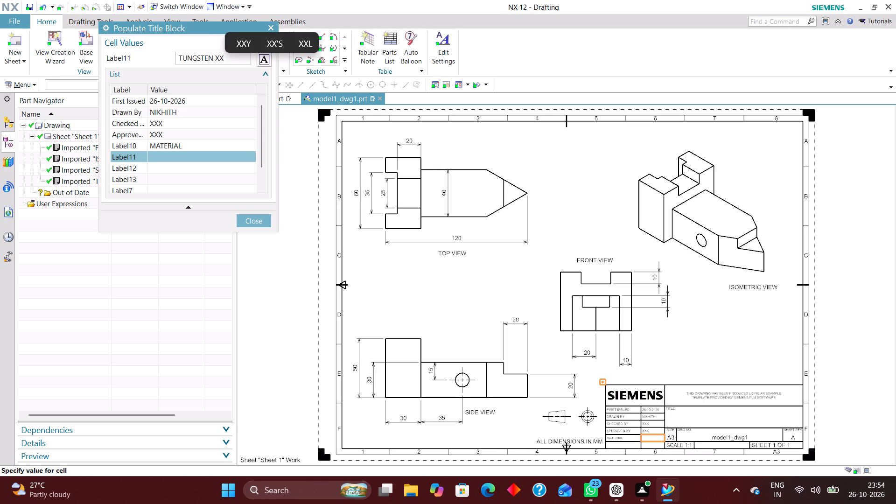
{"action": "key", "text": "BackSpace"}
{"action": "key", "text": "BackSpace"}
{"action": "key", "text": "BackSpace"}
{"action": "key", "text": "Return"}
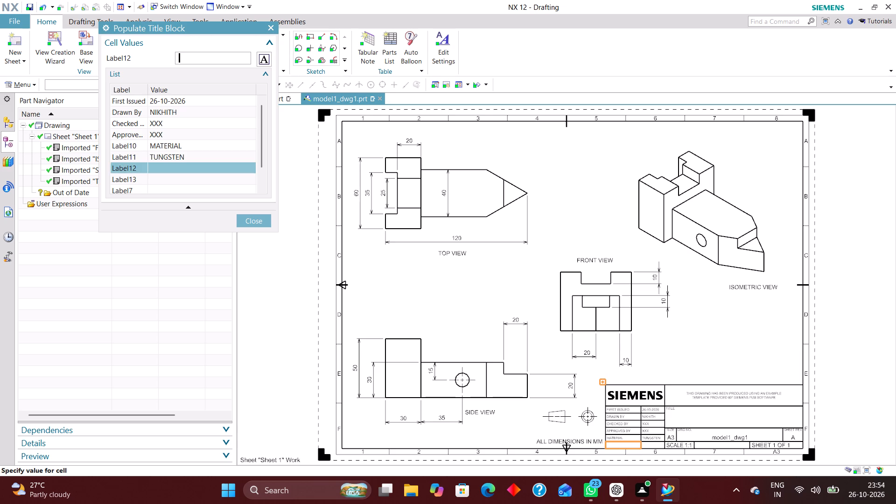
Fill the title block's Label12 and Label13 cells with XXX.
{"action": "type", "text": "XXX"}
{"action": "key", "text": "Return"}
{"action": "type", "text": "XXX"}
{"action": "key", "text": "Return"}
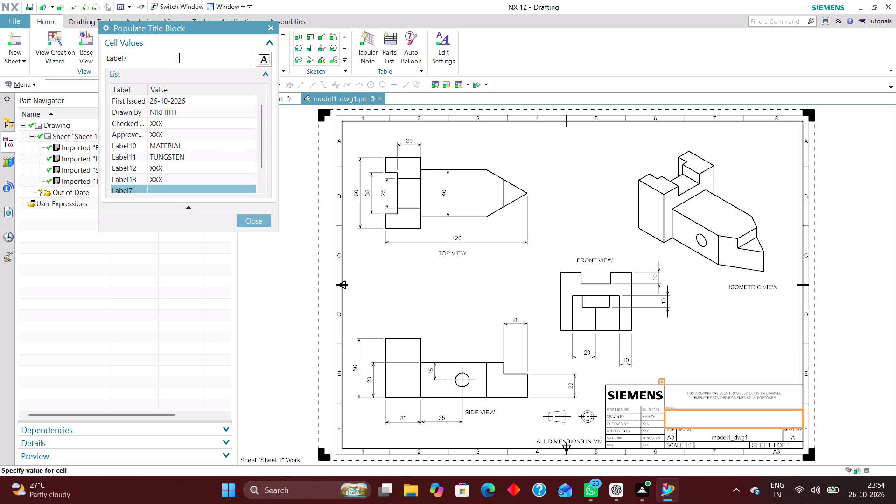
Enter SAFETY KEY as the drawing title in the title block's Label7 cell.
{"action": "type", "text": "SAFETY"}
{"action": "key", "text": "space"}
{"action": "type", "text": "KEY"}
{"action": "key", "text": "Return"}
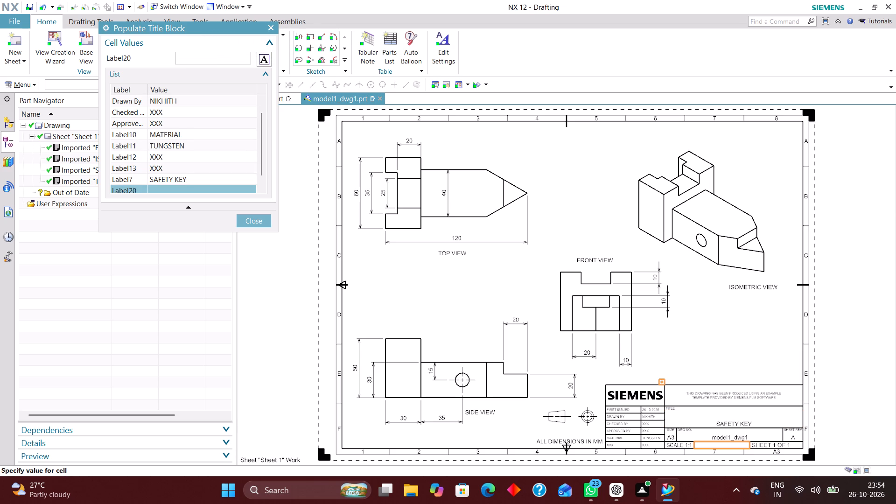
Enter WEIGHT (kg) 2.1289 in the title block's Label20 cell and finish populating the block.
{"action": "type", "text": "WEIGHT"}
{"action": "key", "text": "space"}
{"action": "type", "text": "(0"}
{"action": "key", "text": "shift+BackSpace"}
{"action": "key", "text": "shift+parenright"}
{"action": "key", "text": "shift+Left"}
{"action": "type", "text": "kg"}
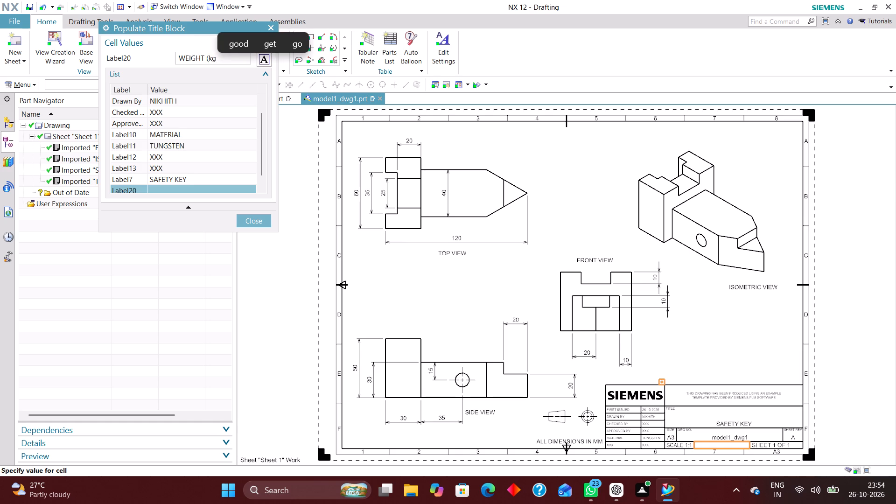
{"action": "key", "text": "shift+parenright"}
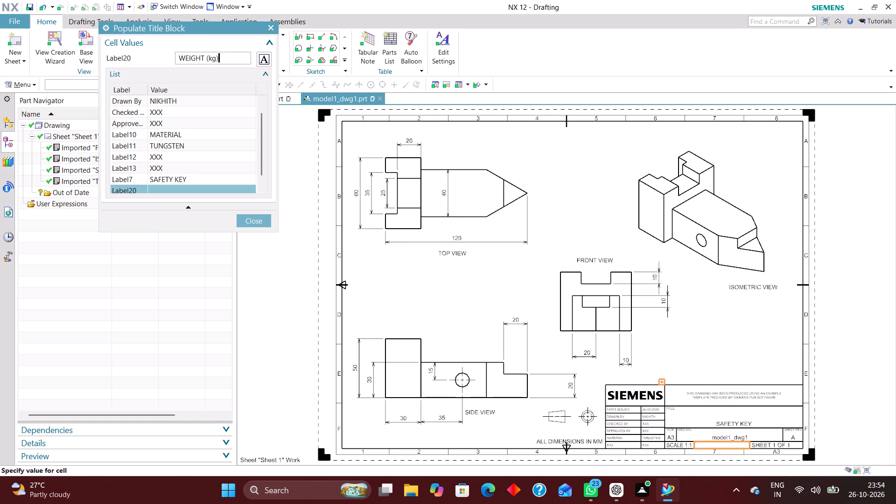
{"action": "key", "text": "Right"}
{"action": "key", "text": "space"}
{"action": "type", "text": "2."}
{"action": "type", "text": "128"}
{"action": "key", "text": "9"}
{"action": "key", "text": "Return"}
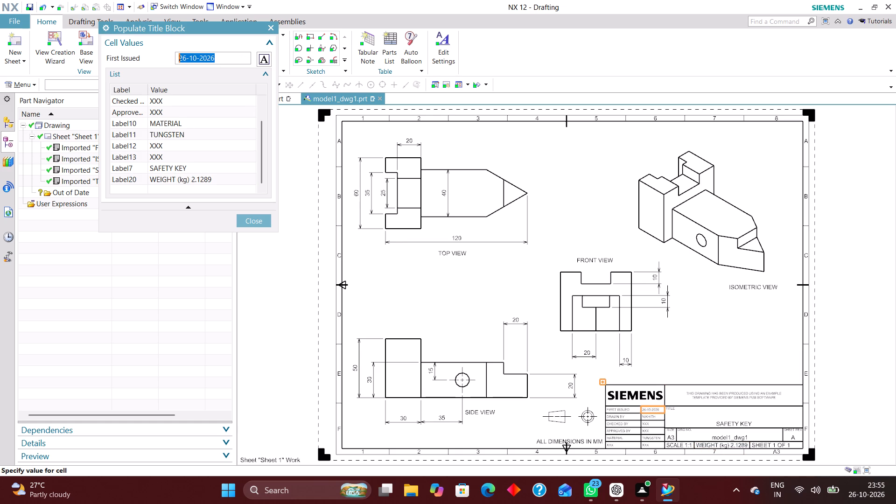
{"action": "left_click", "coordinate": [261, 219]}
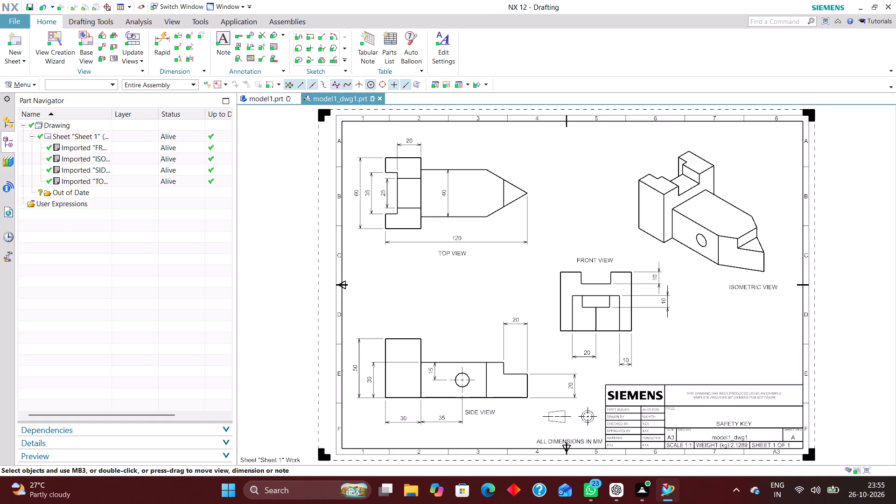
Hide all layers in the ISOMETRIC VIEW, then make only layers 2, 223, 224, 225, 226 and 256 visible there.
{"action": "left_click", "coordinate": [28, 82]}
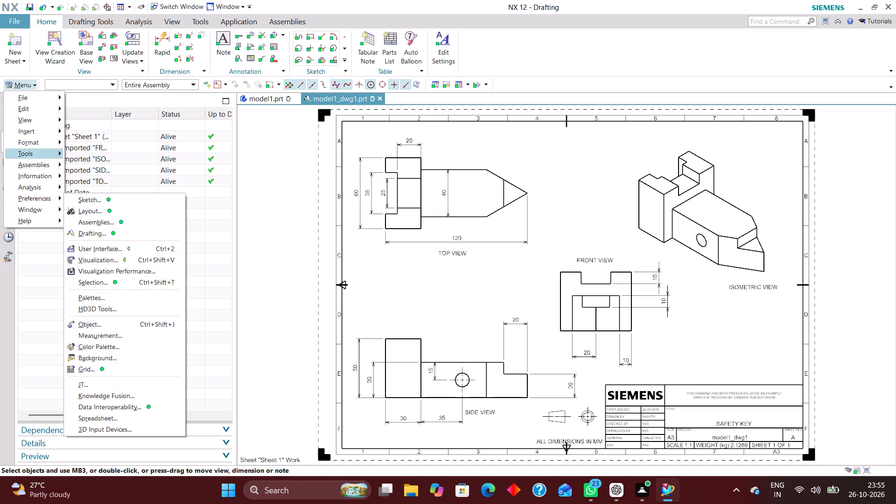
{"action": "left_click", "coordinate": [42, 144]}
{"action": "left_click", "coordinate": [147, 151]}
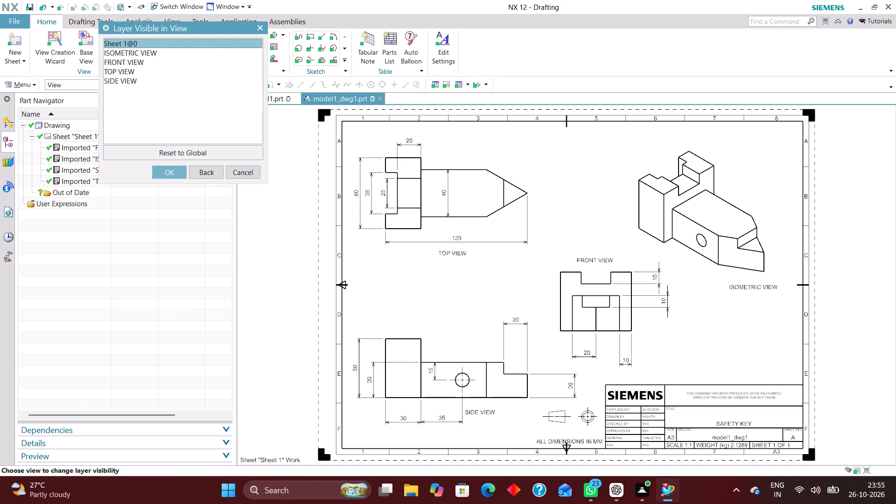
{"action": "left_click", "coordinate": [147, 51]}
{"action": "left_click", "coordinate": [163, 175]}
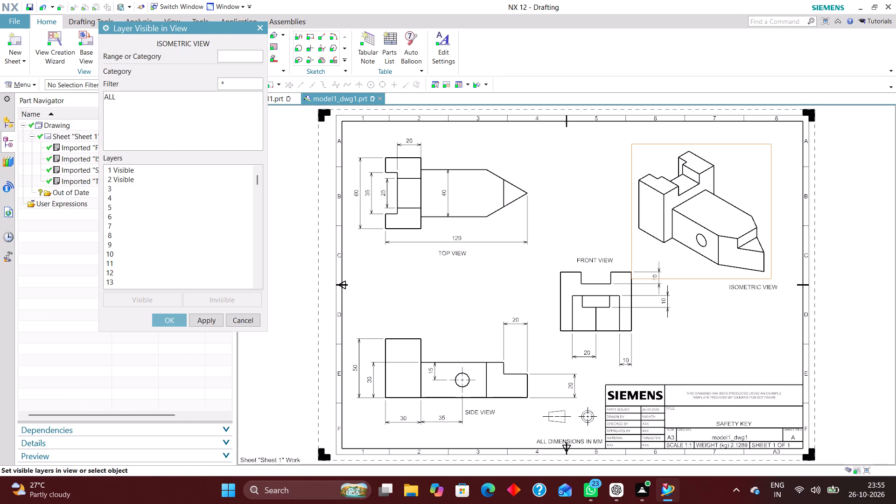
{"action": "left_click", "coordinate": [114, 96]}
{"action": "left_click", "coordinate": [239, 296]}
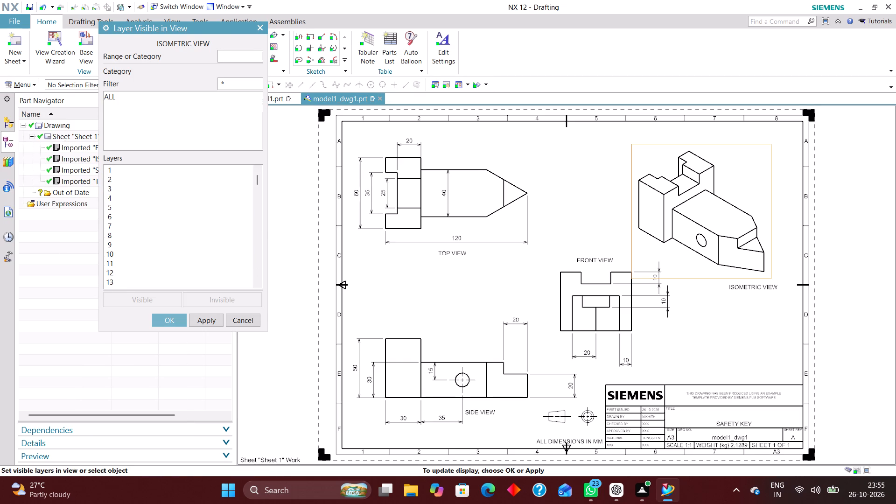
{"action": "left_click", "coordinate": [240, 56]}
{"action": "key", "text": "2"}
{"action": "key", "text": "Return"}
{"action": "type", "text": "223"}
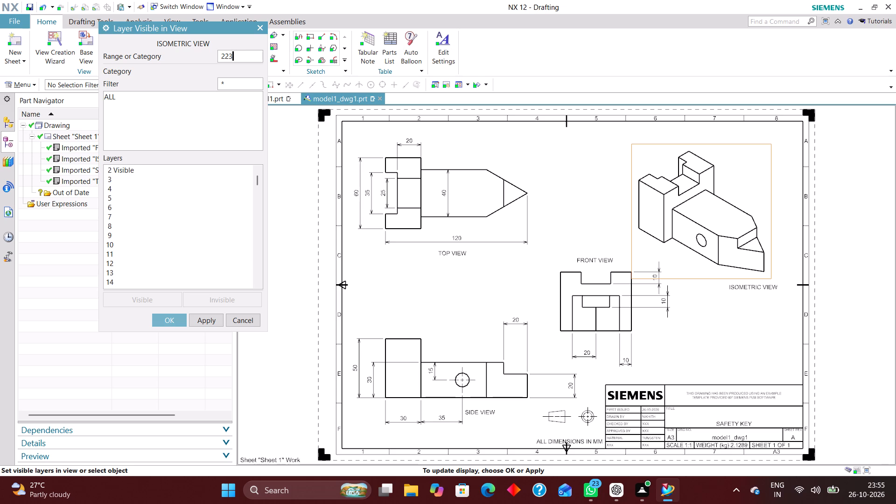
{"action": "key", "text": "Return"}
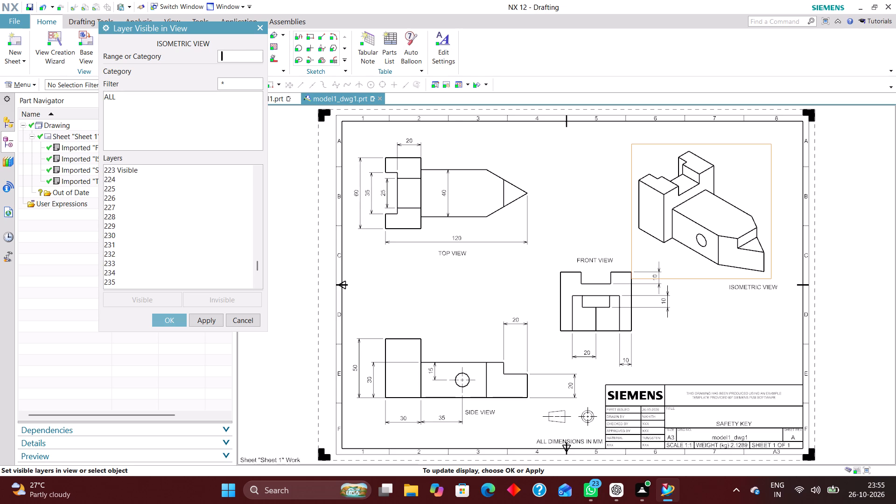
{"action": "type", "text": "22"}
{"action": "key", "text": "4"}
{"action": "key", "text": "Return"}
{"action": "type", "text": "225"}
{"action": "key", "text": "Return"}
{"action": "type", "text": "226"}
{"action": "key", "text": "Return"}
{"action": "type", "text": "256"}
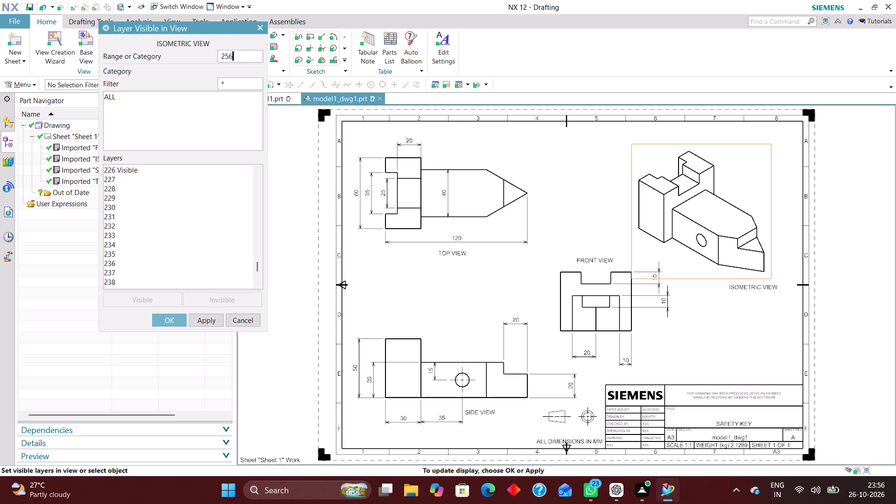
{"action": "key", "text": "Return"}
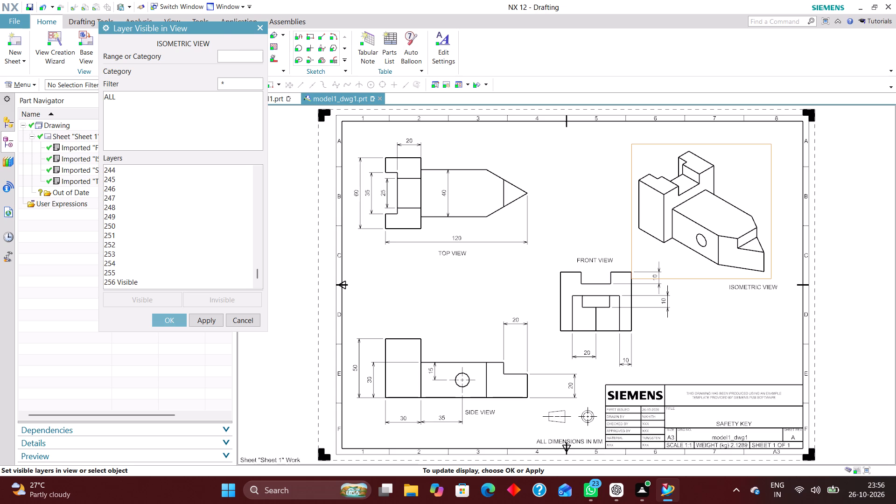
{"action": "left_click", "coordinate": [166, 314]}
Hide all layers in the FRONT VIEW except 2, 223, 224, 225, 226 and 256, which are made visible there.
{"action": "left_click", "coordinate": [122, 59]}
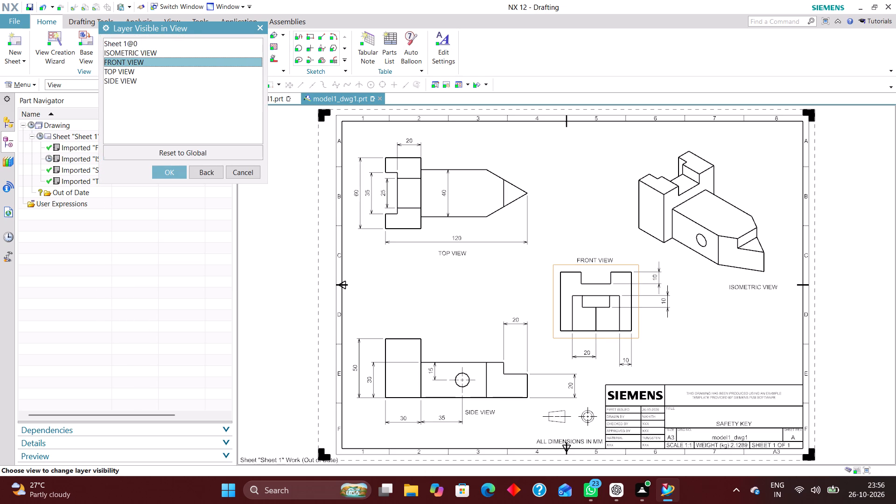
{"action": "left_click", "coordinate": [158, 172]}
{"action": "left_click", "coordinate": [119, 95]}
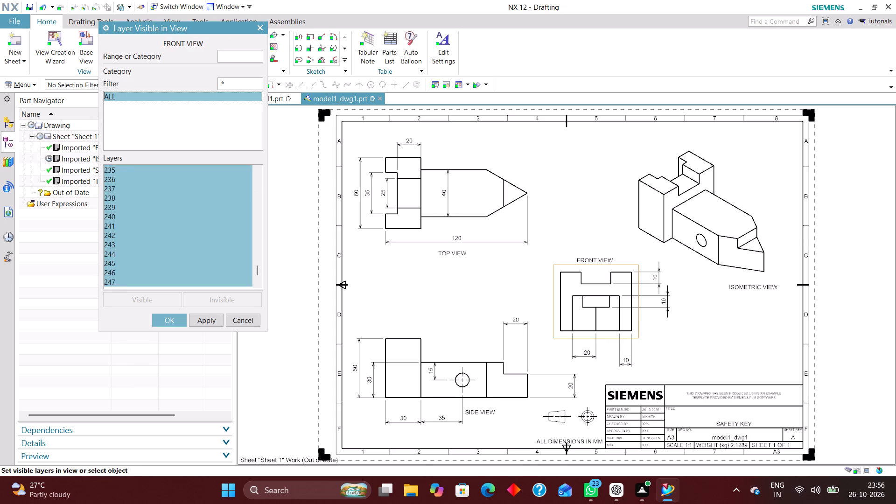
{"action": "left_click", "coordinate": [215, 302]}
{"action": "left_click", "coordinate": [240, 57]}
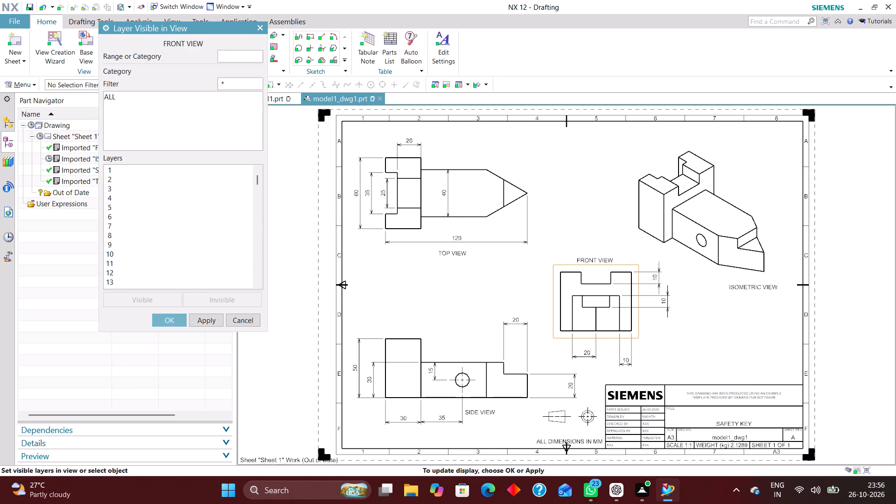
{"action": "key", "text": "2"}
{"action": "key", "text": "Return"}
{"action": "type", "text": "22"}
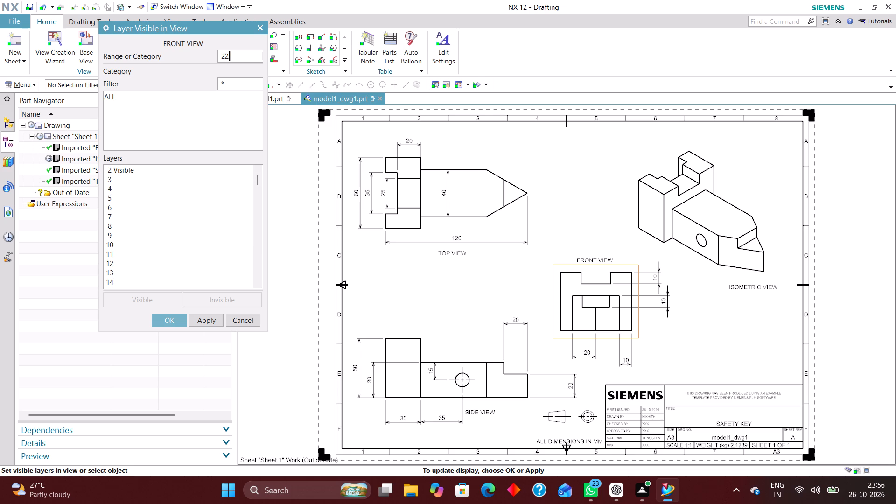
{"action": "key", "text": "3"}
{"action": "key", "text": "Return"}
{"action": "type", "text": "225"}
{"action": "key", "text": "BackSpace"}
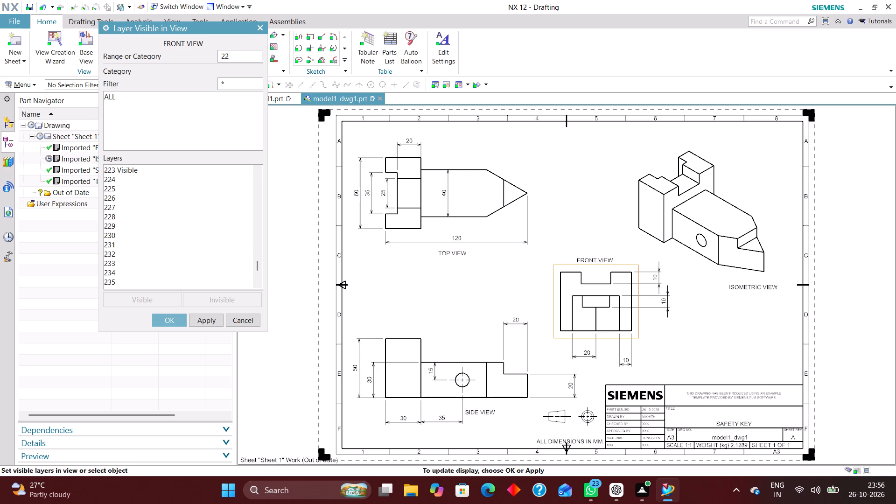
{"action": "key", "text": "4"}
{"action": "key", "text": "Return"}
{"action": "type", "text": "225"}
{"action": "key", "text": "Return"}
{"action": "type", "text": "2226"}
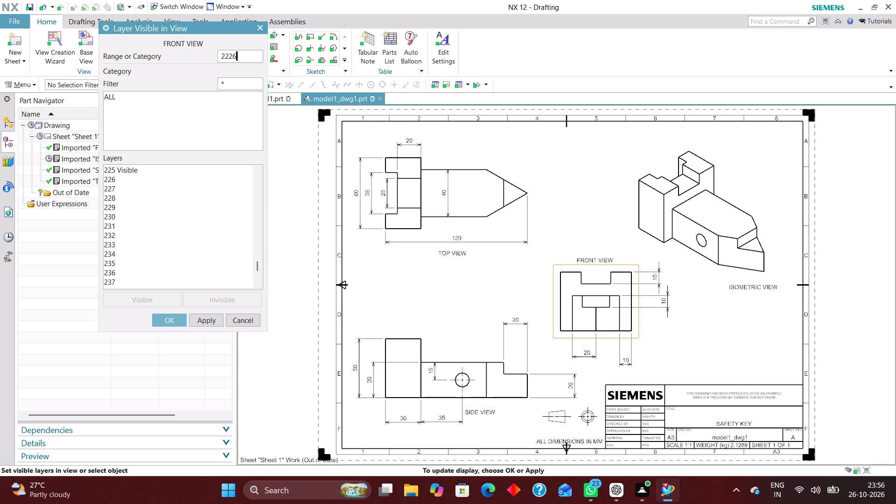
{"action": "key", "text": "BackSpace"}
{"action": "key", "text": "BackSpace"}
{"action": "key", "text": "6"}
{"action": "key", "text": "Return"}
{"action": "type", "text": "256"}
{"action": "key", "text": "Return"}
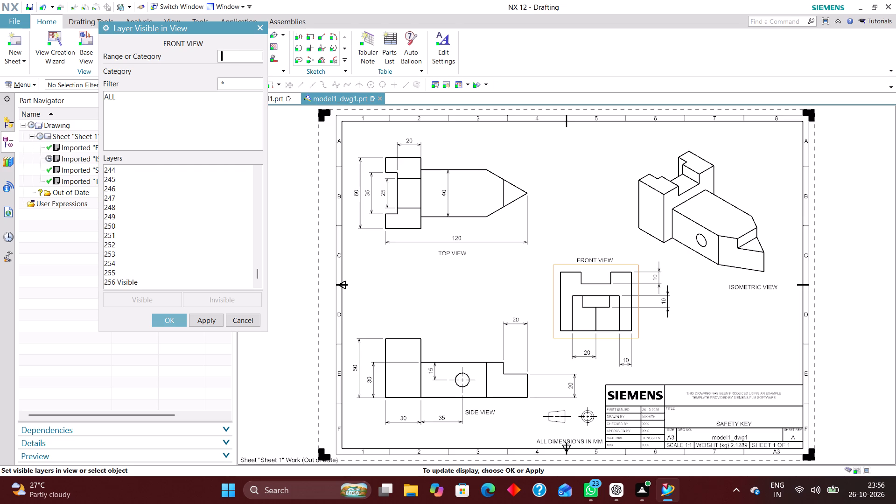
{"action": "left_click", "coordinate": [180, 318]}
Hide all layers in the TOP VIEW except 2, 223, 224, 225, 226 and 256, which are made visible there.
{"action": "left_click", "coordinate": [116, 71]}
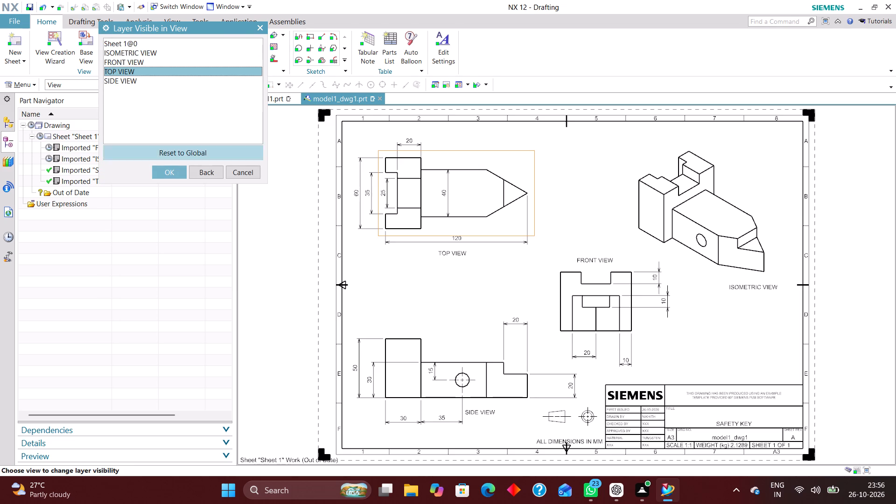
{"action": "left_click", "coordinate": [173, 170]}
{"action": "left_click", "coordinate": [115, 97]}
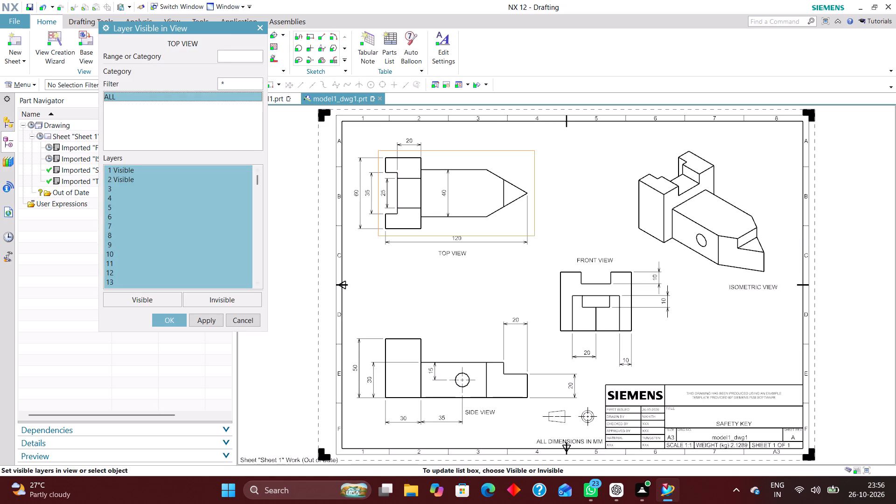
{"action": "left_click", "coordinate": [247, 299]}
{"action": "left_click", "coordinate": [234, 56]}
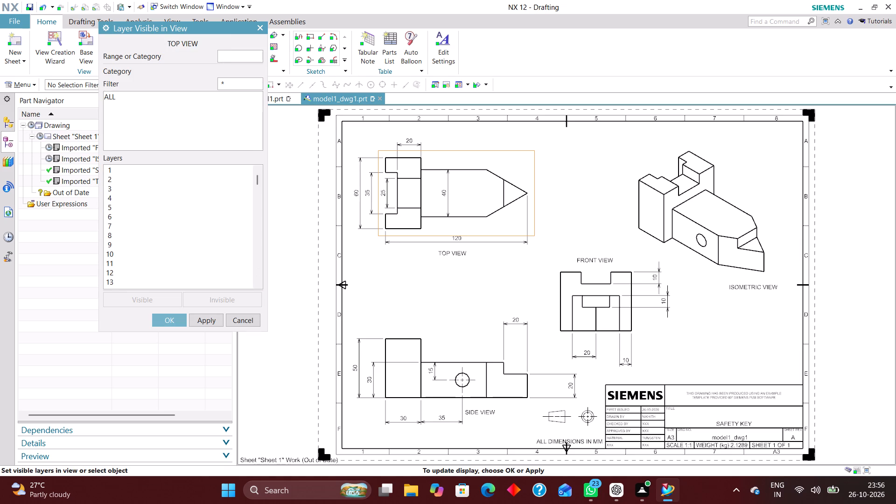
{"action": "key", "text": "2"}
{"action": "key", "text": "Return"}
{"action": "type", "text": "22"}
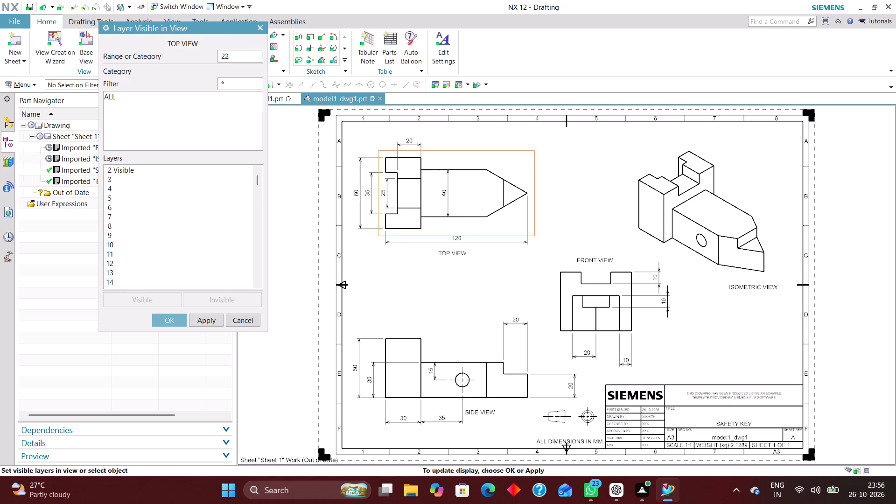
{"action": "key", "text": "3"}
{"action": "key", "text": "Return"}
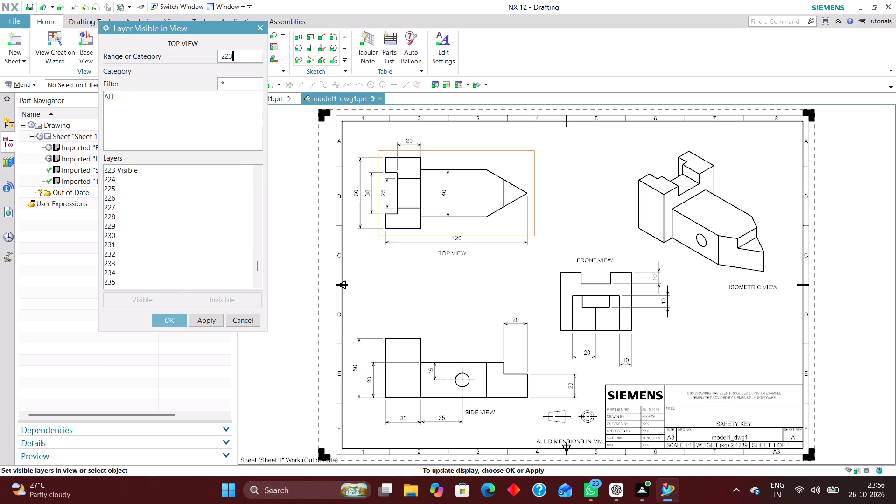
{"action": "type", "text": "224"}
{"action": "key", "text": "Return"}
{"action": "type", "text": "225"}
{"action": "key", "text": "Return"}
{"action": "type", "text": "226"}
{"action": "key", "text": "Return"}
{"action": "type", "text": "256"}
{"action": "key", "text": "Return"}
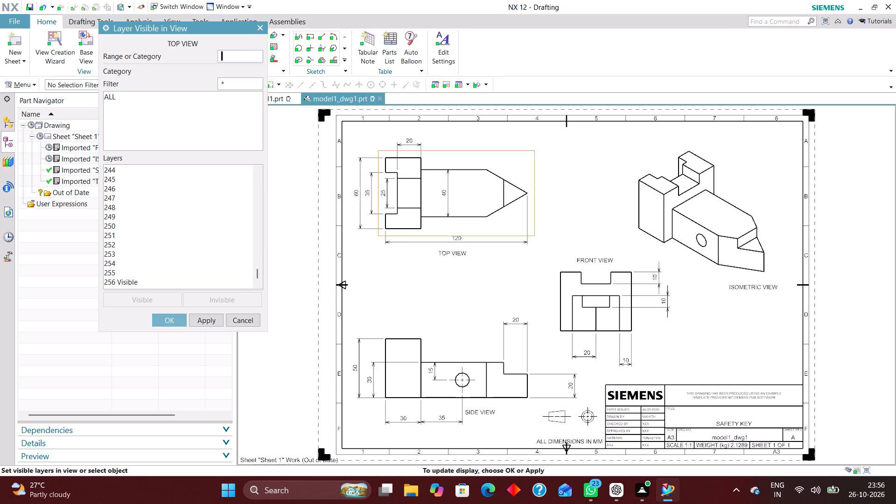
{"action": "left_click", "coordinate": [172, 326]}
Hide all layers in the SIDE VIEW except 2, 223, 224, 225, 226 and 256, and finish the per-view layer settings.
{"action": "left_click", "coordinate": [140, 80]}
{"action": "left_click", "coordinate": [167, 175]}
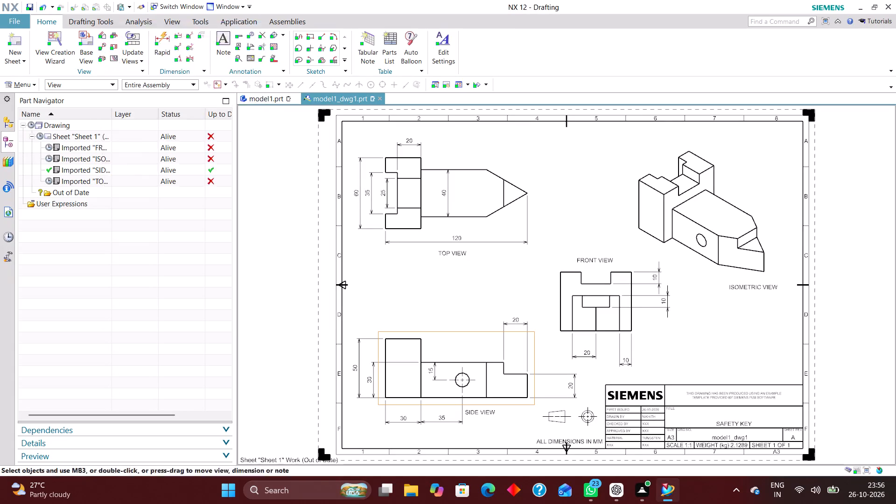
{"action": "left_click", "coordinate": [107, 98]}
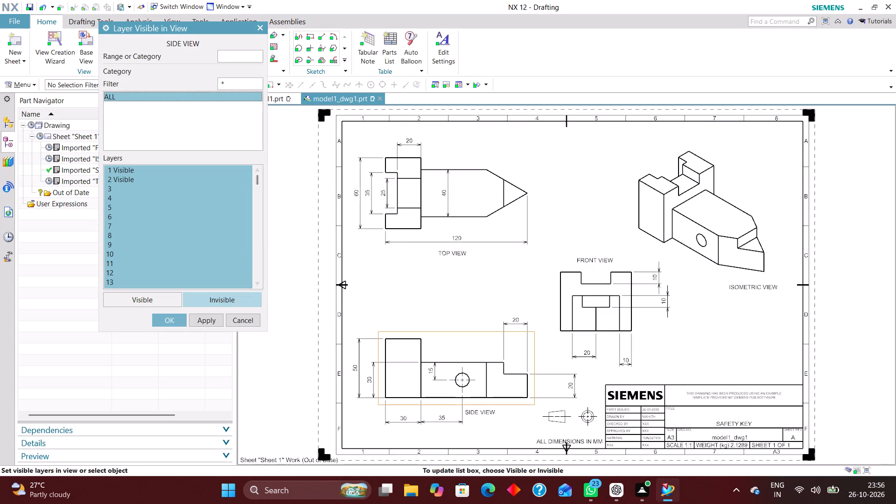
{"action": "left_click", "coordinate": [231, 299]}
{"action": "left_click", "coordinate": [240, 56]}
{"action": "key", "text": "2"}
{"action": "key", "text": "Return"}
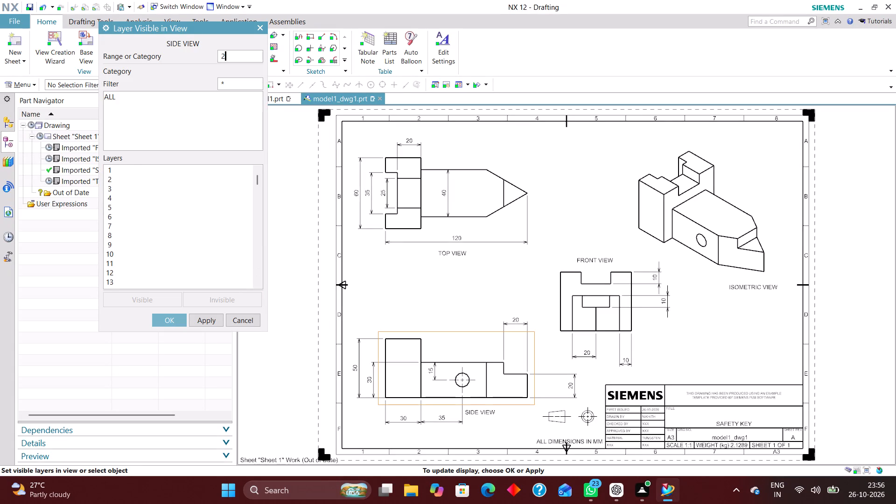
{"action": "type", "text": "223"}
{"action": "key", "text": "Return"}
{"action": "type", "text": "22"}
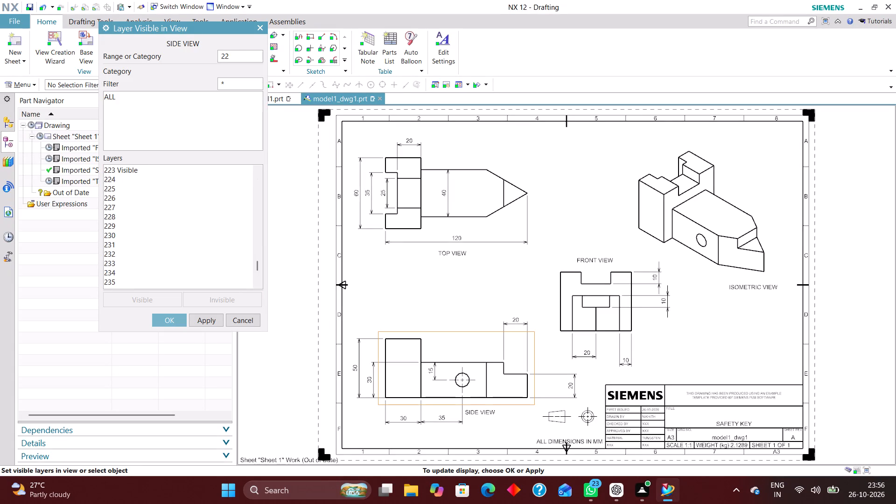
{"action": "key", "text": "4"}
{"action": "key", "text": "Return"}
{"action": "type", "text": "225"}
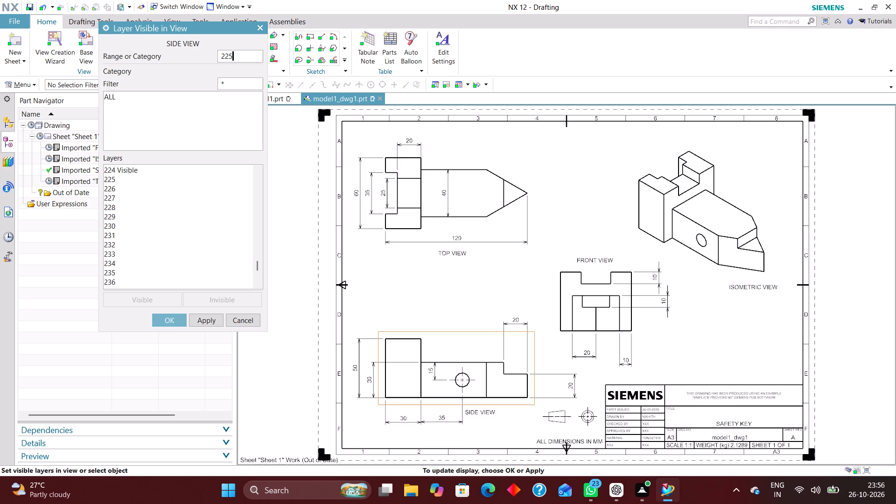
{"action": "key", "text": "Return"}
{"action": "type", "text": "226"}
{"action": "key", "text": "Return"}
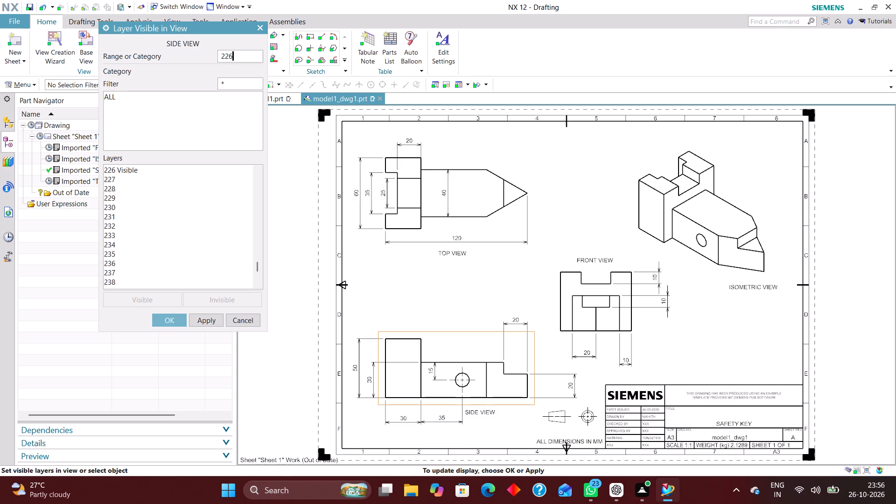
{"action": "type", "text": "256"}
{"action": "key", "text": "Return"}
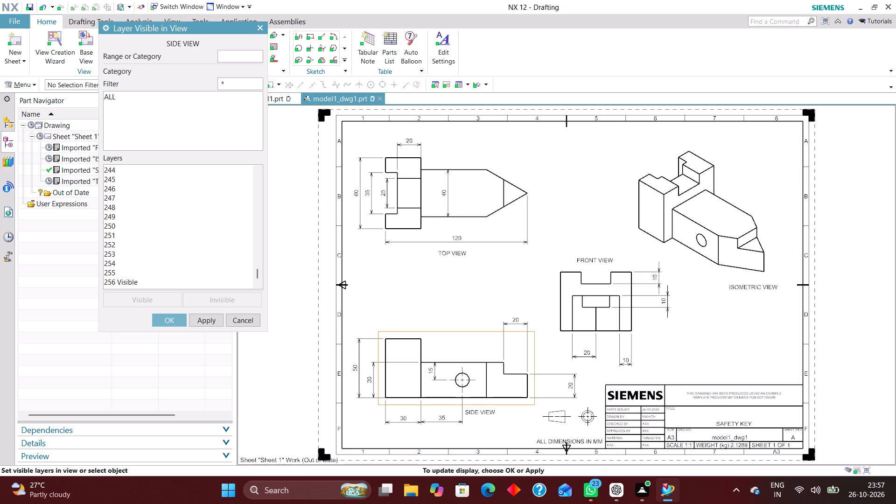
{"action": "left_click", "coordinate": [175, 320]}
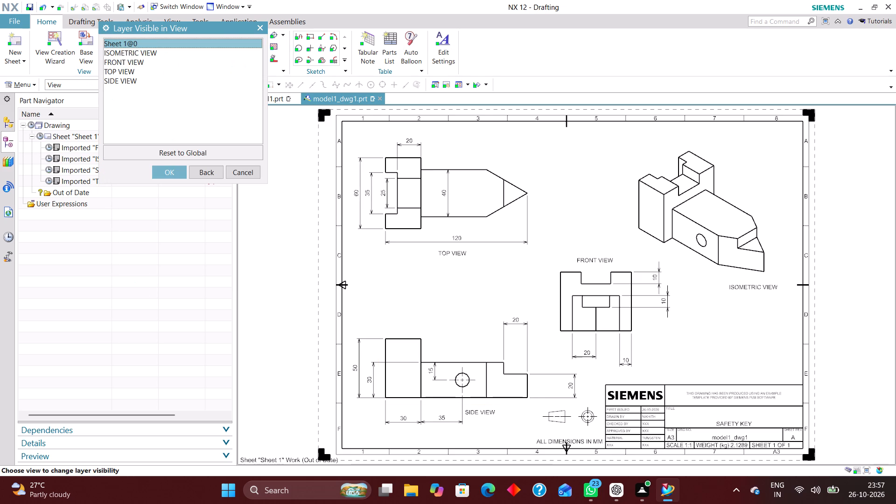
{"action": "left_click", "coordinate": [246, 171]}
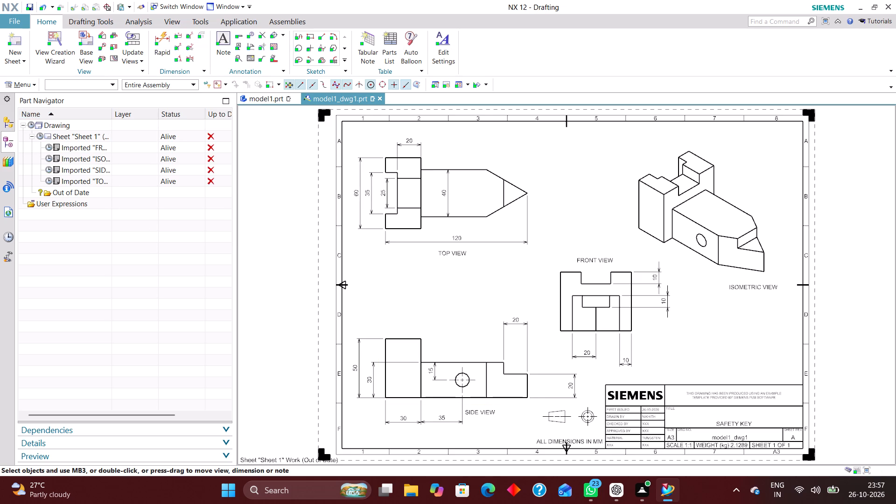
Update the out-of-date drawing so all four views on Sheet 1 are current.
{"action": "left_click", "coordinate": [29, 123]}
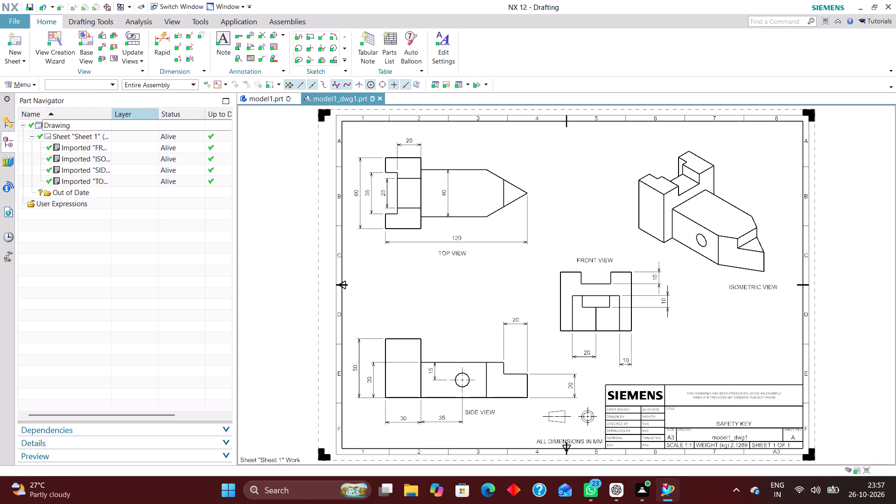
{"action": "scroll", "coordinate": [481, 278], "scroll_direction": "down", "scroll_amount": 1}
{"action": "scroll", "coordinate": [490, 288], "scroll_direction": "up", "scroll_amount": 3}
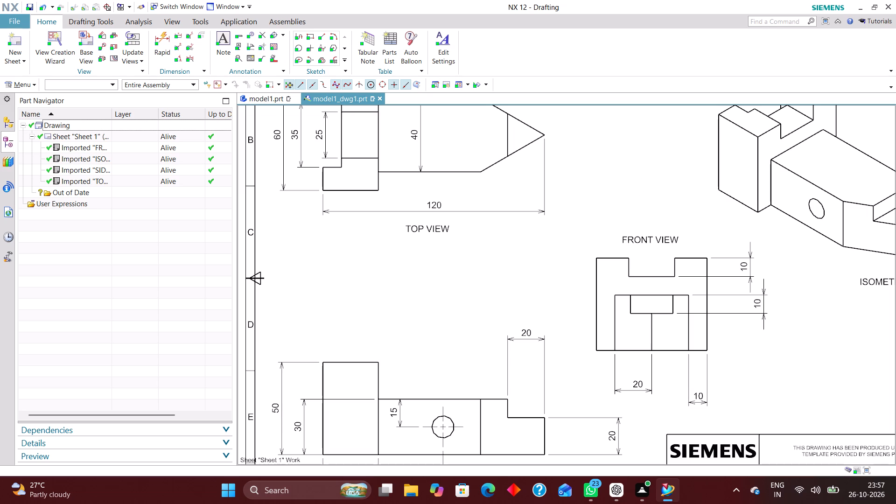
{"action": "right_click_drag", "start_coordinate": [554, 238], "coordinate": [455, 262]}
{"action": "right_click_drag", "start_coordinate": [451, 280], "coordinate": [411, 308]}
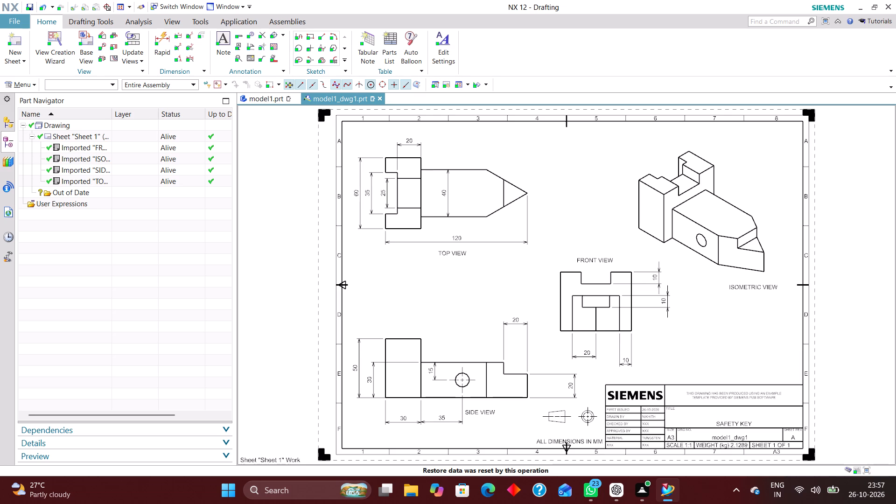
Select all dimensions on the sheet and move them to layer 223.
{"action": "left_click", "coordinate": [76, 87]}
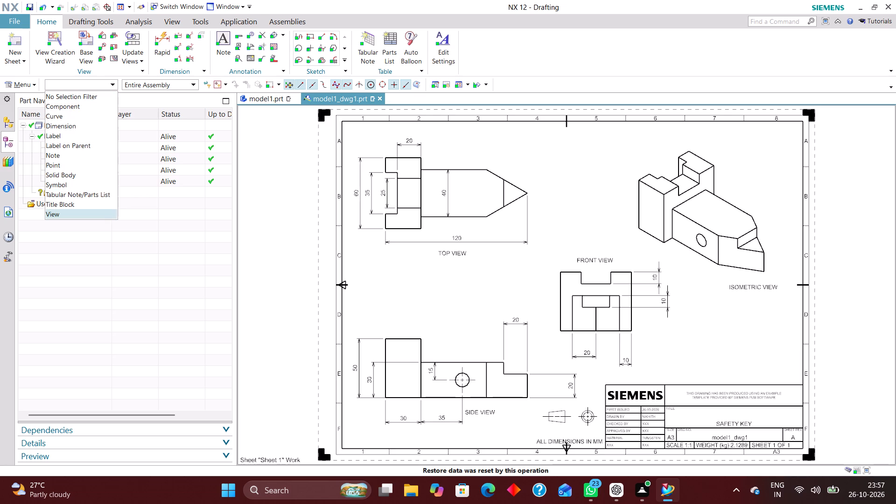
{"action": "left_click", "coordinate": [65, 126]}
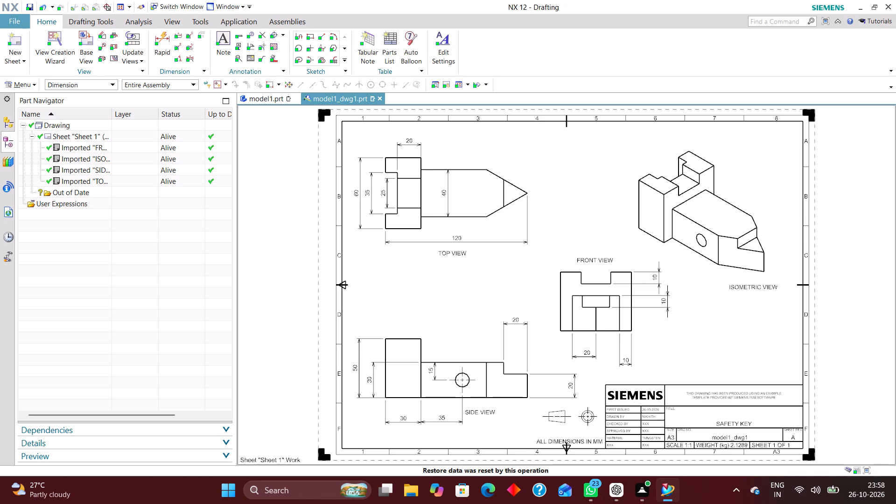
{"action": "key", "text": "ctrl+a"}
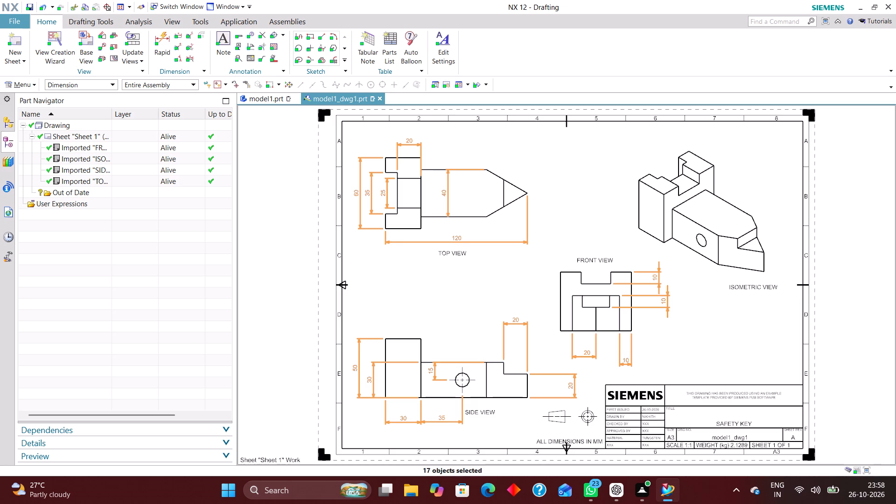
{"action": "key", "text": "ctrl+j"}
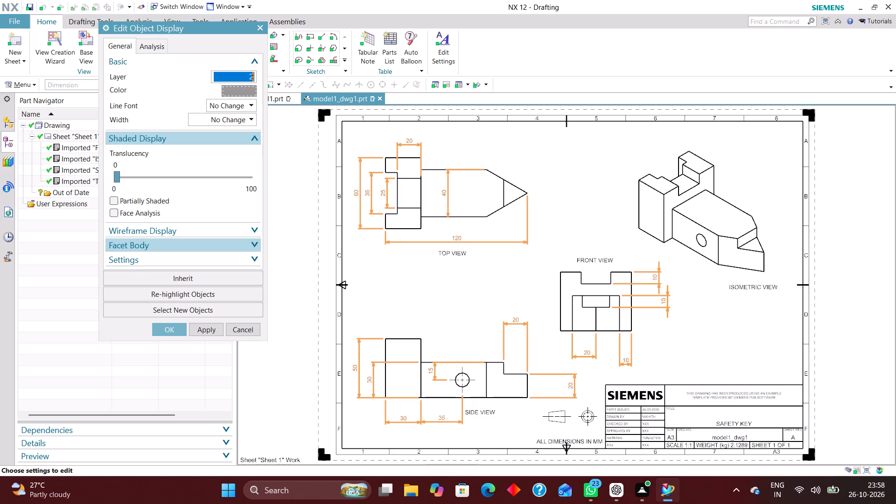
{"action": "type", "text": "223"}
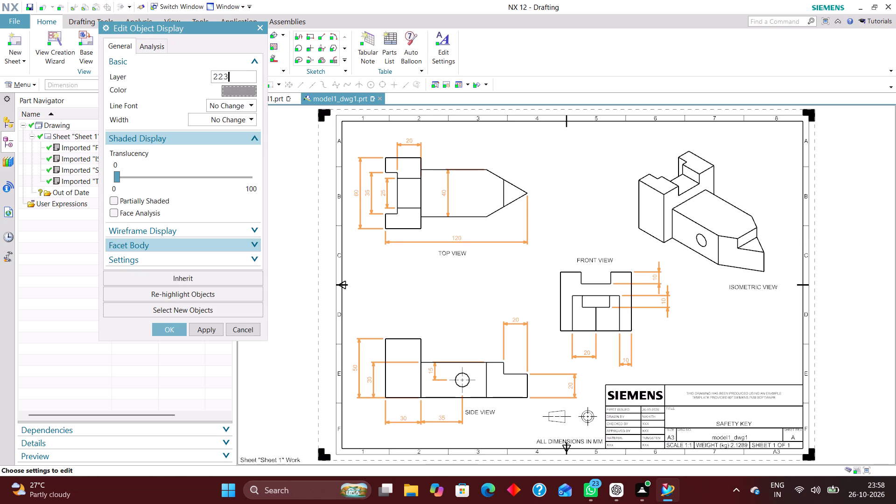
{"action": "key", "text": "Return"}
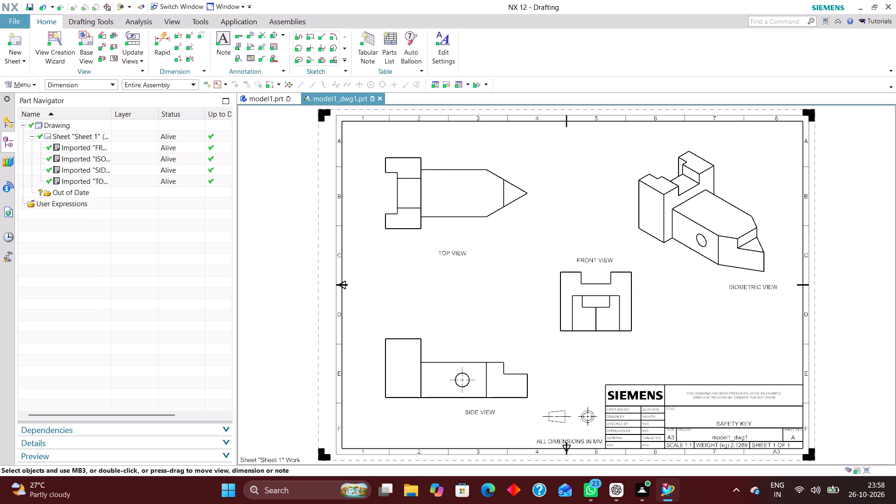
Select all notes on the sheet and move them to layer 224.
{"action": "left_click", "coordinate": [81, 84]}
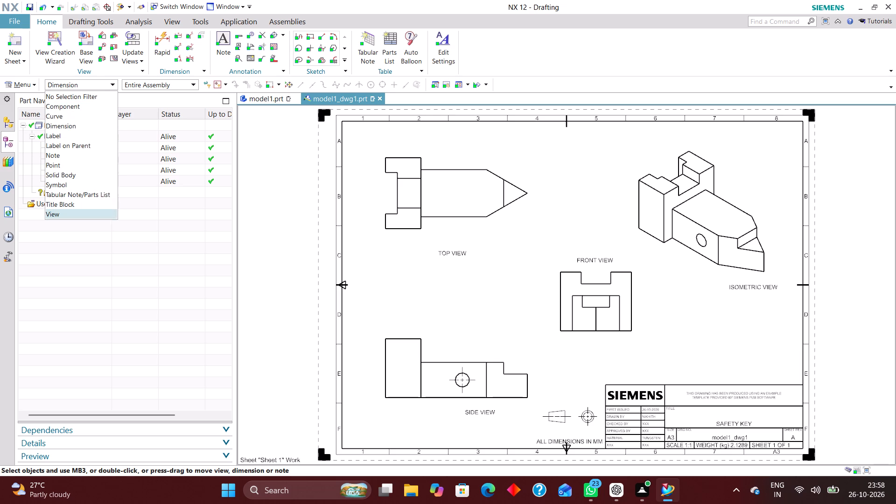
{"action": "left_click", "coordinate": [63, 154]}
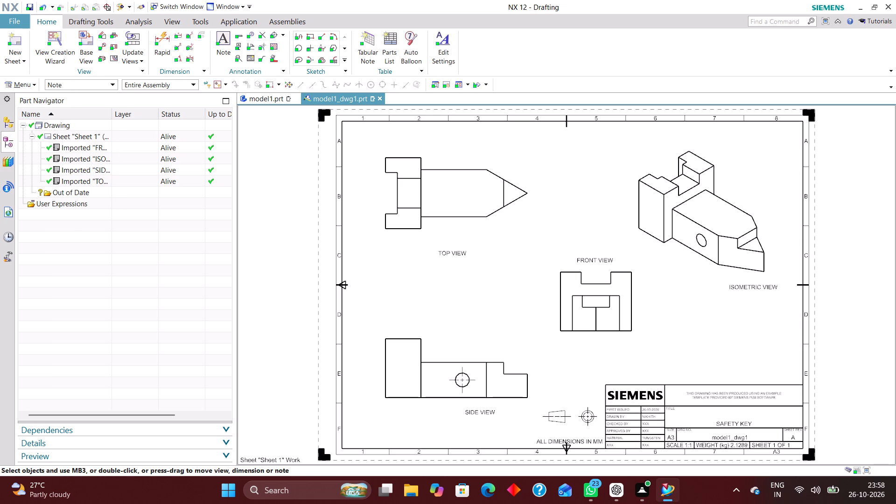
{"action": "key", "text": "ctrl+a"}
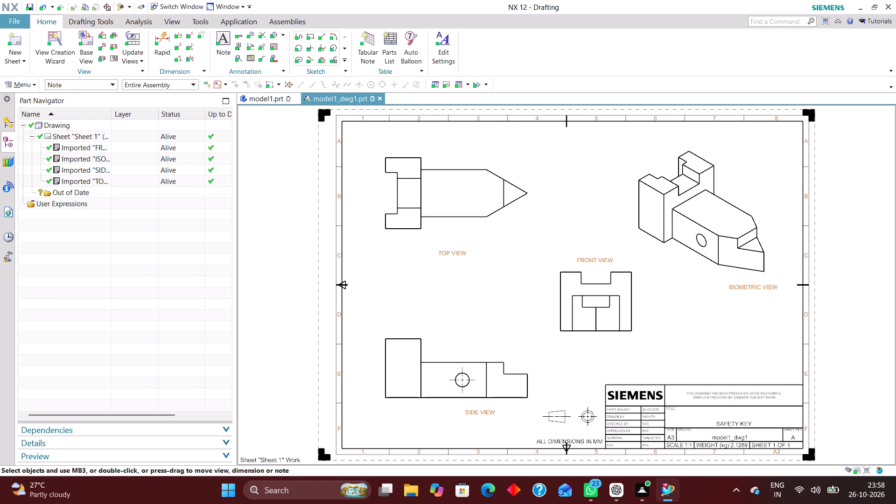
{"action": "key", "text": "ctrl+j"}
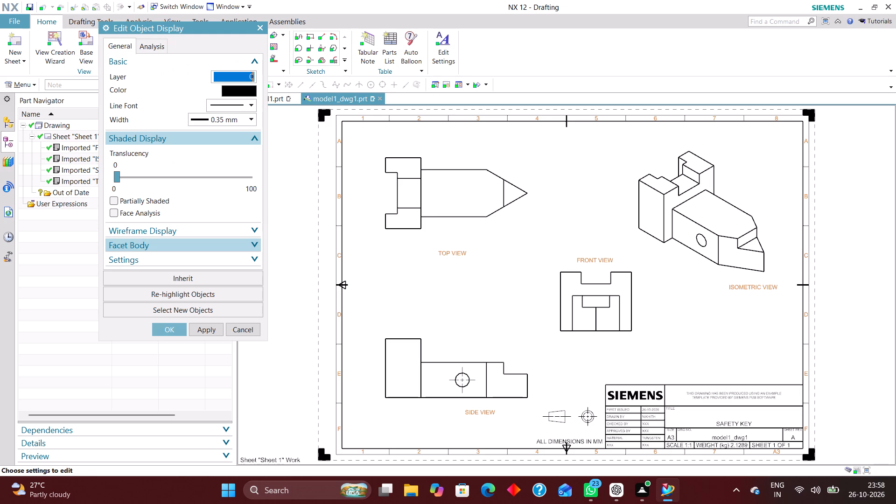
{"action": "type", "text": "22"}
{"action": "key", "text": "4"}
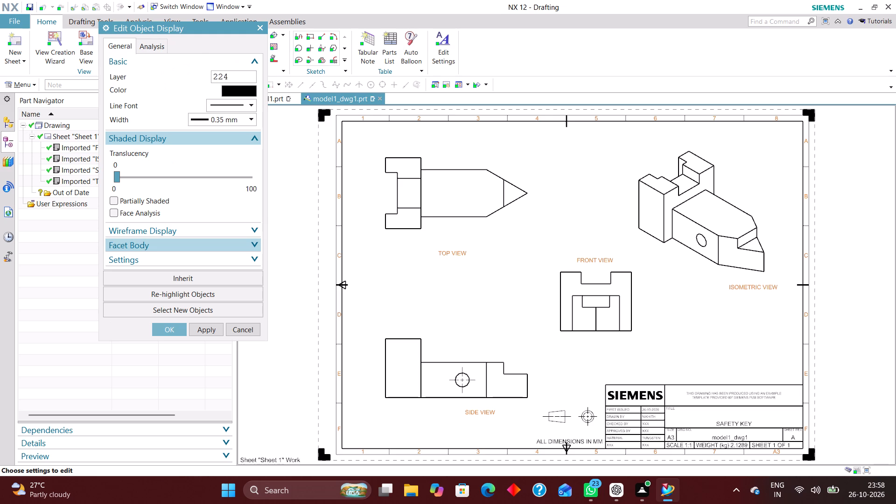
{"action": "key", "text": "Return"}
Select all symbols on the sheet and move them to layer 225.
{"action": "left_click", "coordinate": [73, 89]}
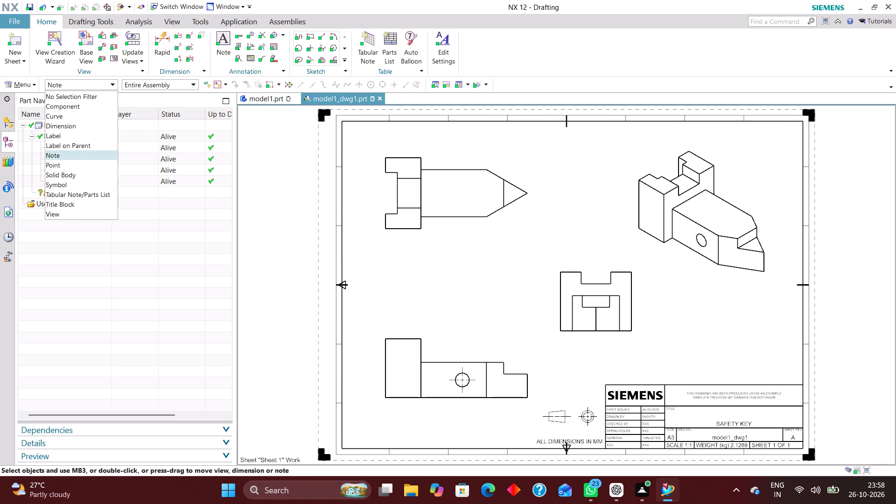
{"action": "left_click", "coordinate": [76, 185]}
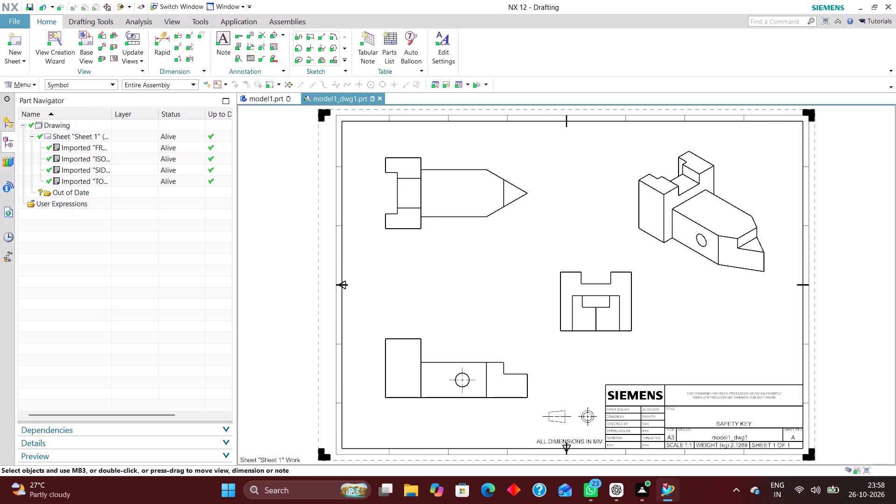
{"action": "key", "text": "ctrl+a"}
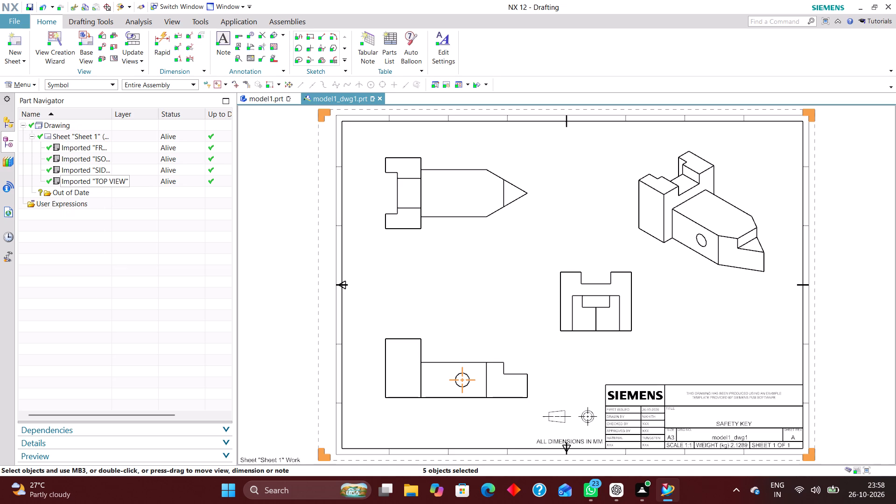
{"action": "key", "text": "ctrl+j"}
{"action": "type", "text": "225"}
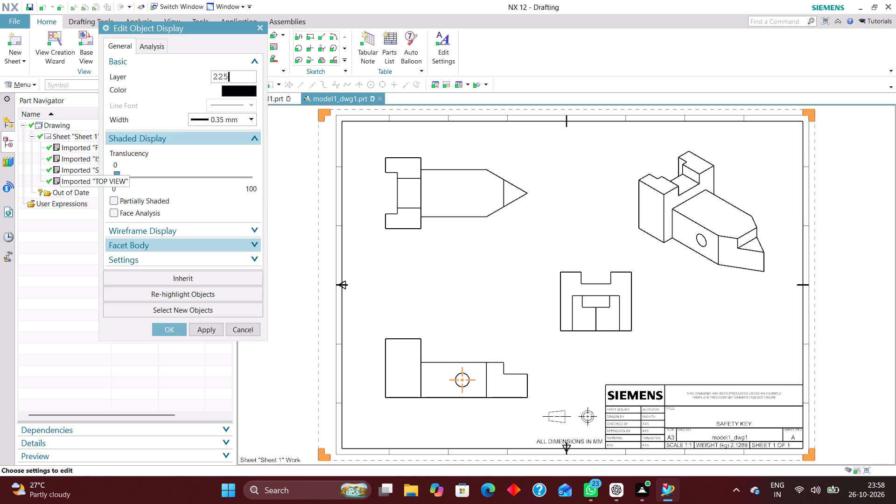
{"action": "key", "text": "Return"}
Select the title block and apply its object display settings with layer 256 and 0.70 mm width.
{"action": "left_click", "coordinate": [90, 84]}
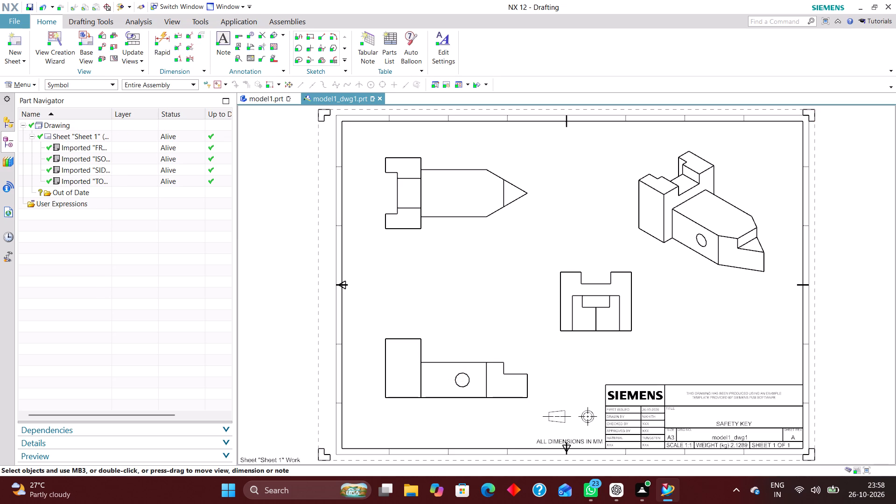
{"action": "left_click", "coordinate": [84, 208]}
{"action": "key", "text": "ctrl+a"}
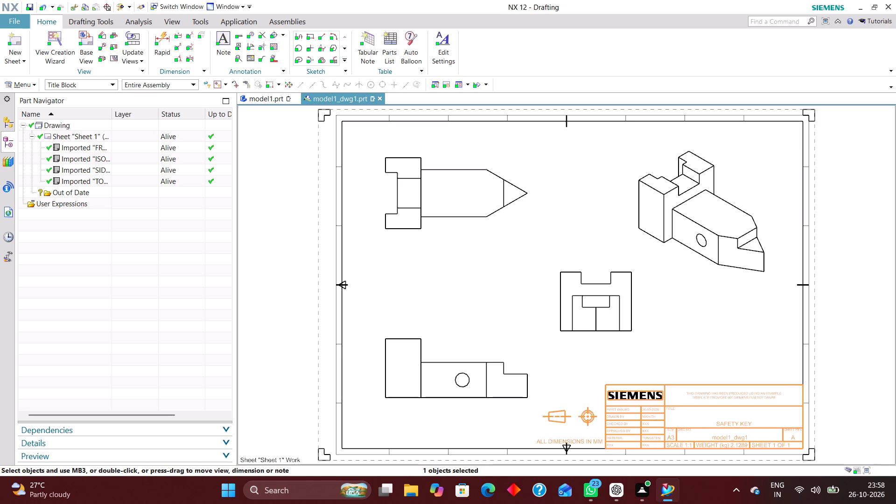
{"action": "key", "text": "ctrl+j"}
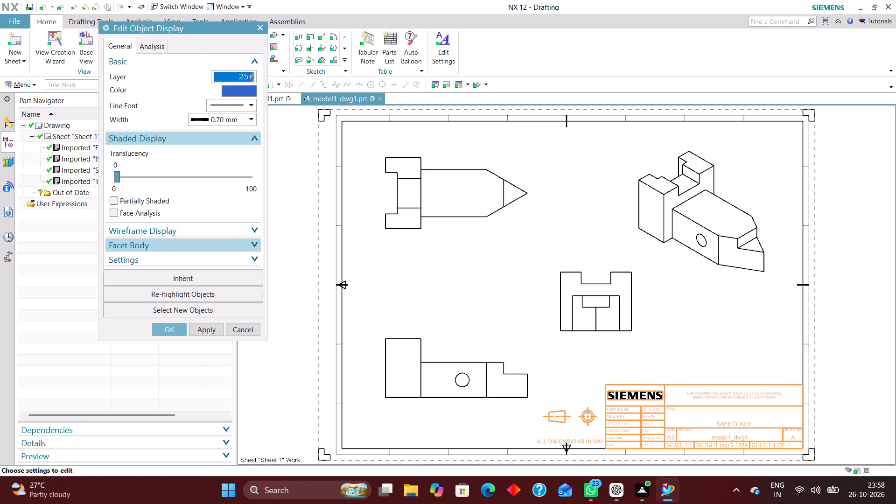
{"action": "left_click", "coordinate": [165, 330]}
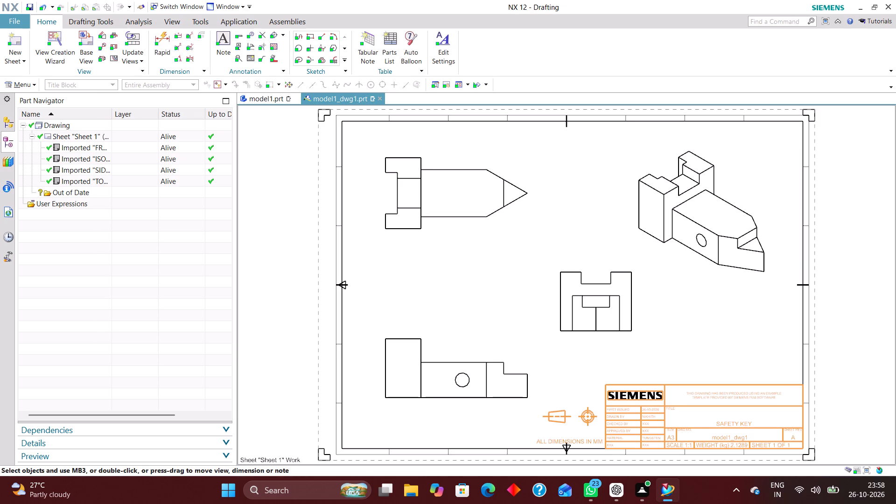
Turn on layers 223, 224 and 225, and set all layers in the ALL category to visible only.
{"action": "key", "text": "ctrl+l"}
{"action": "left_click", "coordinate": [127, 211]}
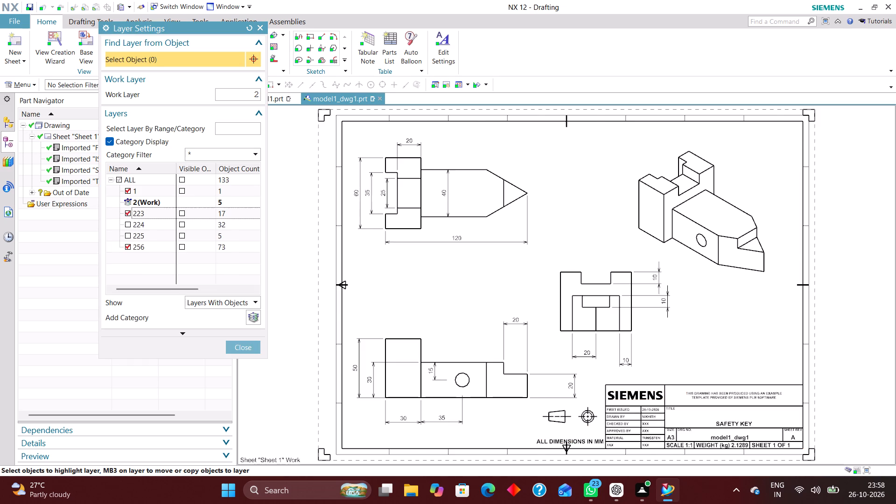
{"action": "left_click", "coordinate": [126, 222]}
{"action": "left_click", "coordinate": [127, 235]}
{"action": "left_click", "coordinate": [183, 179]}
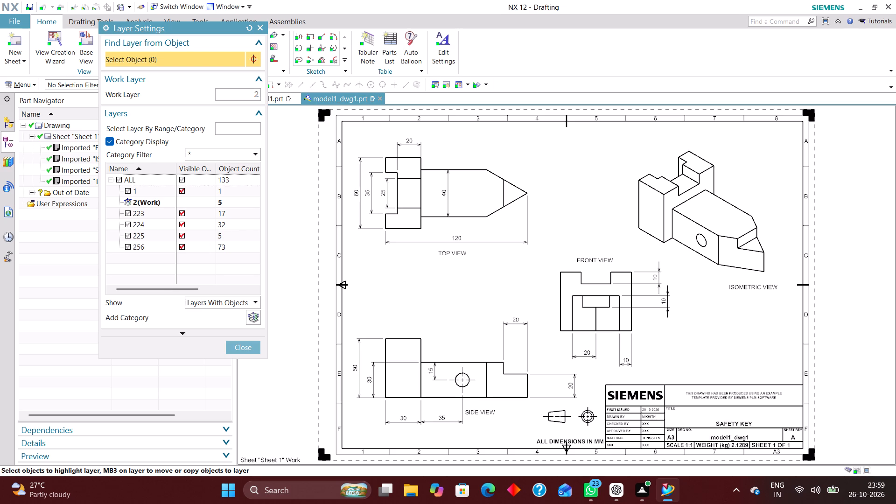
{"action": "left_click", "coordinate": [252, 341]}
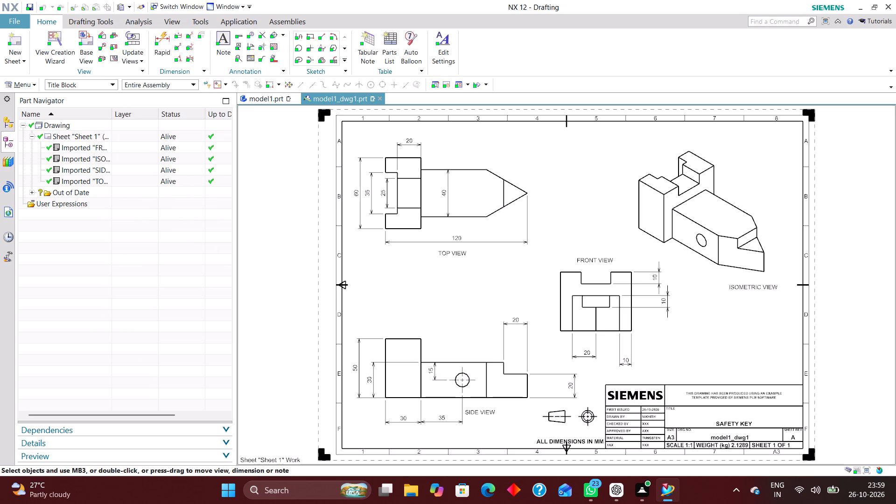
Examine the drawing sheet's views, dimensions, view labels and title block at close range and as a whole.
{"action": "scroll", "coordinate": [382, 282], "scroll_direction": "down", "scroll_amount": 2}
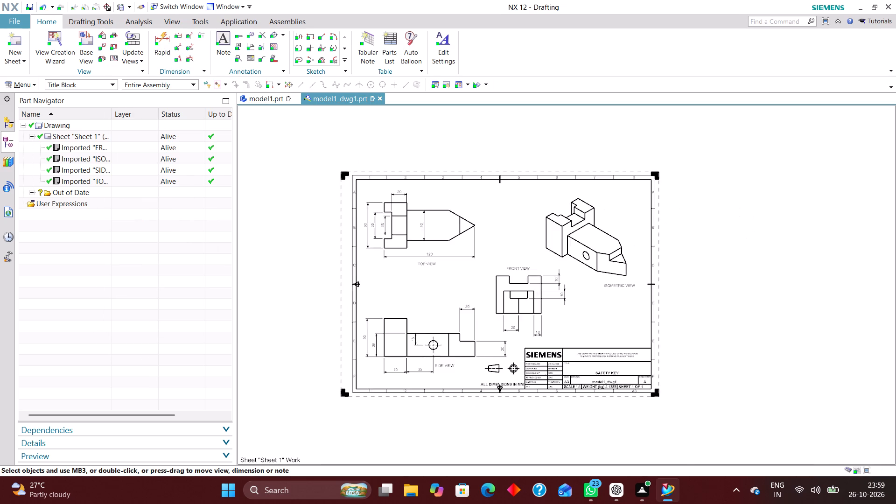
{"action": "scroll", "coordinate": [411, 288], "scroll_direction": "up", "scroll_amount": 3}
{"action": "scroll", "coordinate": [385, 276], "scroll_direction": "down", "scroll_amount": 2}
{"action": "scroll", "coordinate": [419, 265], "scroll_direction": "up", "scroll_amount": 3}
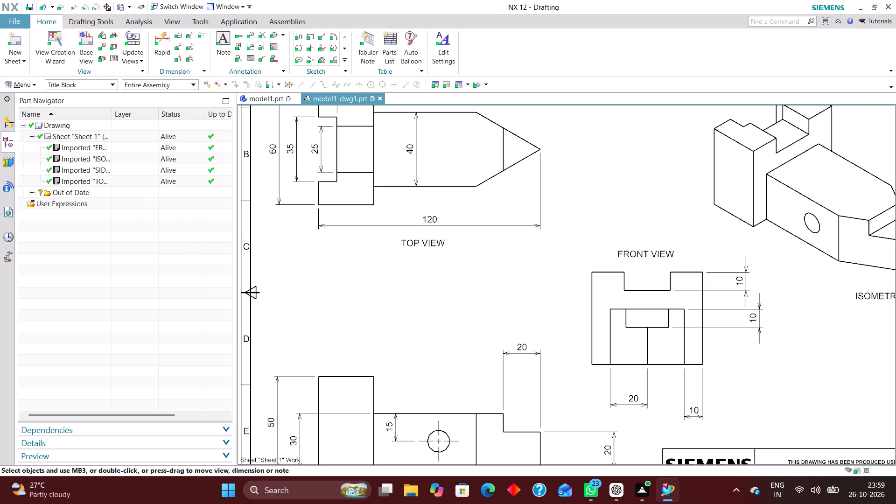
{"action": "scroll", "coordinate": [407, 258], "scroll_direction": "up", "scroll_amount": 4}
{"action": "scroll", "coordinate": [408, 260], "scroll_direction": "down", "scroll_amount": 8}
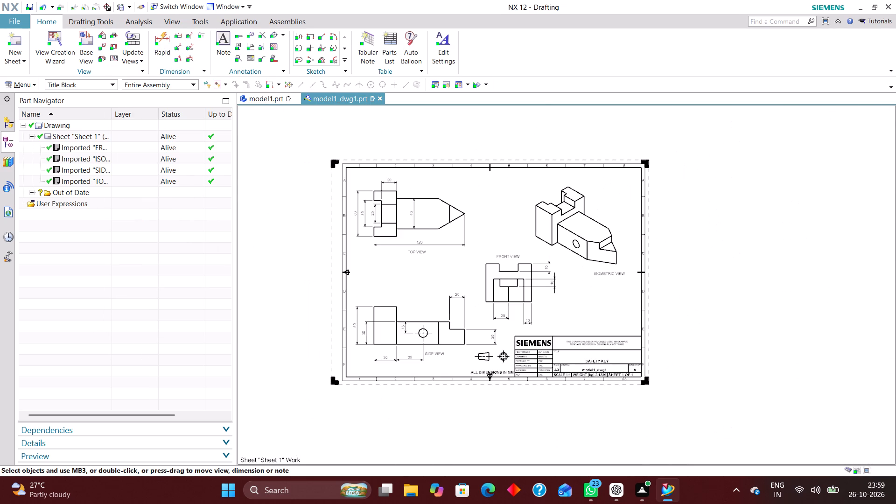
{"action": "scroll", "coordinate": [549, 330], "scroll_direction": "up", "scroll_amount": 3}
{"action": "scroll", "coordinate": [576, 285], "scroll_direction": "down", "scroll_amount": 3}
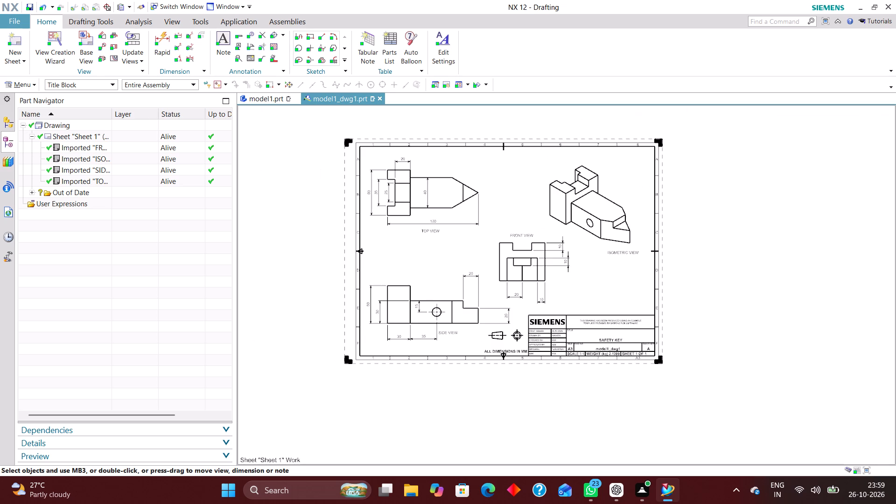
{"action": "right_click_drag", "start_coordinate": [518, 196], "coordinate": [457, 224]}
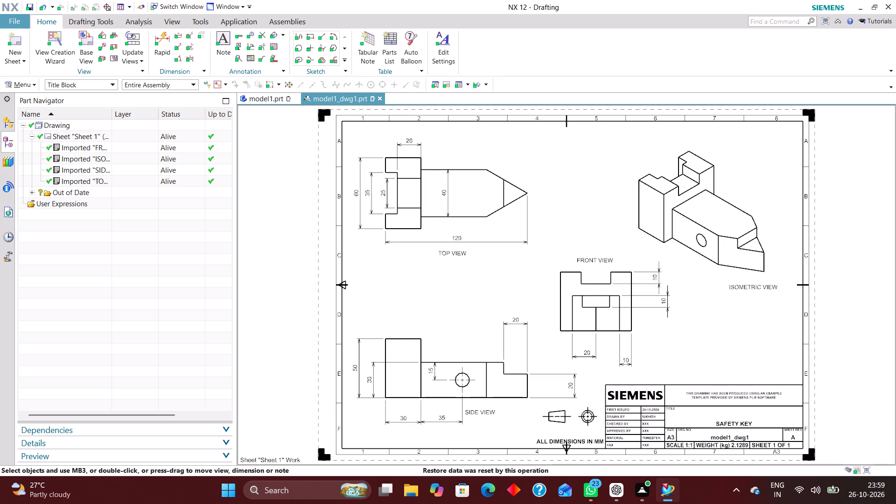
{"action": "scroll", "coordinate": [357, 245], "scroll_direction": "down", "scroll_amount": 1}
{"action": "scroll", "coordinate": [376, 328], "scroll_direction": "up", "scroll_amount": 2}
{"action": "scroll", "coordinate": [333, 274], "scroll_direction": "down", "scroll_amount": 1}
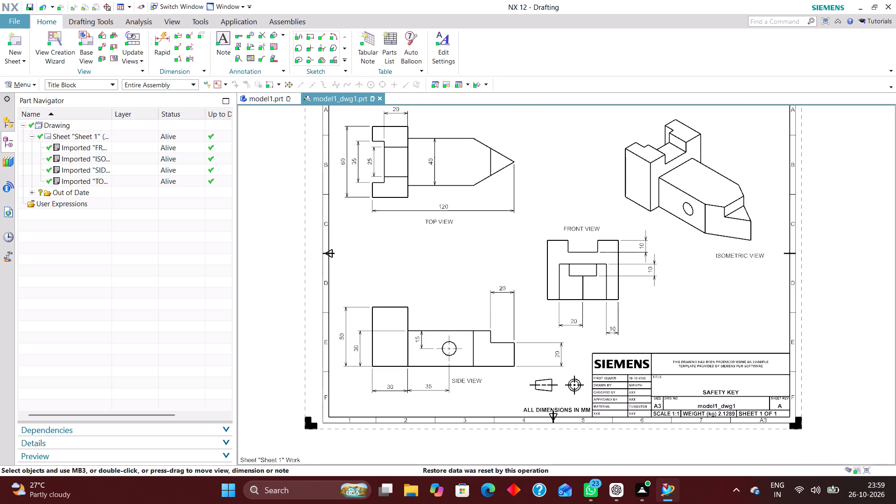
Update the display of the drawing sheet and fit the whole sheet in view.
{"action": "right_click", "coordinate": [306, 315]}
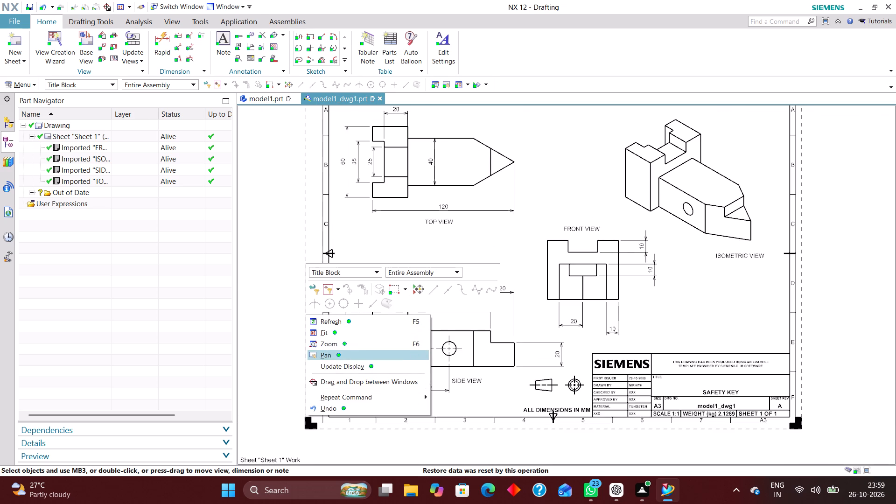
{"action": "left_click", "coordinate": [350, 364]}
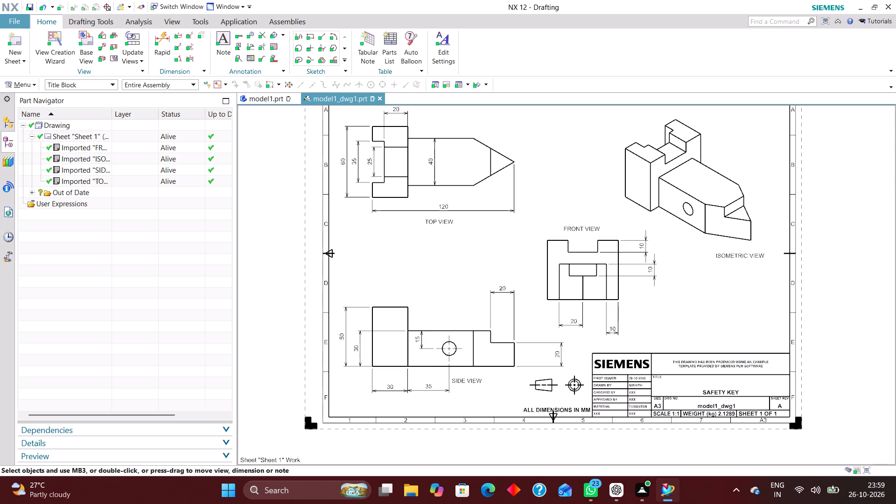
{"action": "right_click", "coordinate": [303, 357]}
{"action": "left_click", "coordinate": [348, 410]}
{"action": "right_click", "coordinate": [385, 277]}
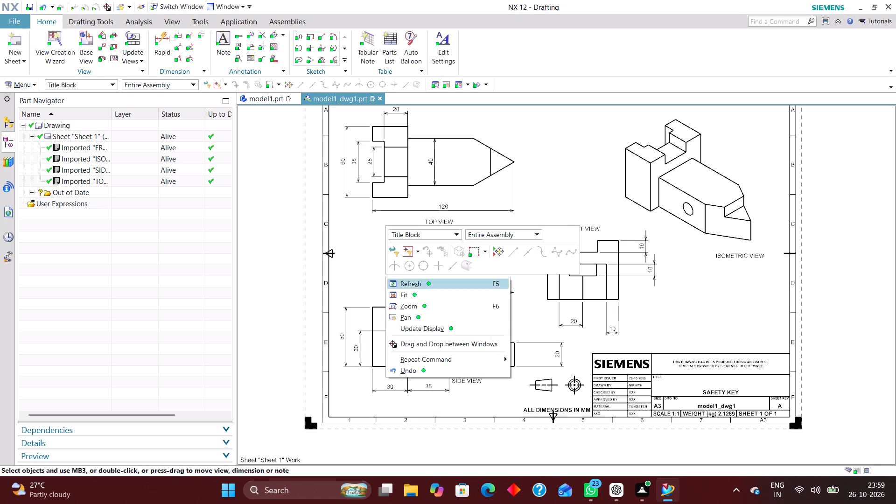
{"action": "left_click", "coordinate": [432, 327]}
{"action": "right_click", "coordinate": [413, 288]}
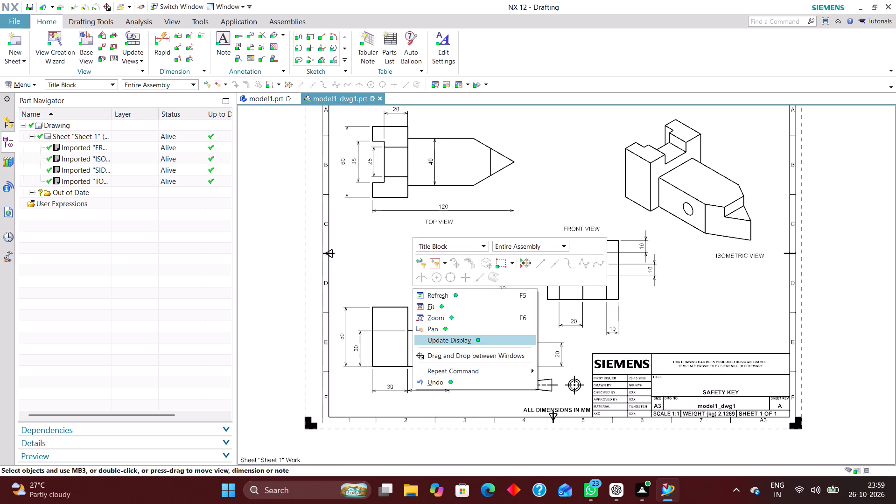
{"action": "left_click", "coordinate": [440, 339]}
{"action": "right_click_drag", "start_coordinate": [443, 268], "coordinate": [409, 282]}
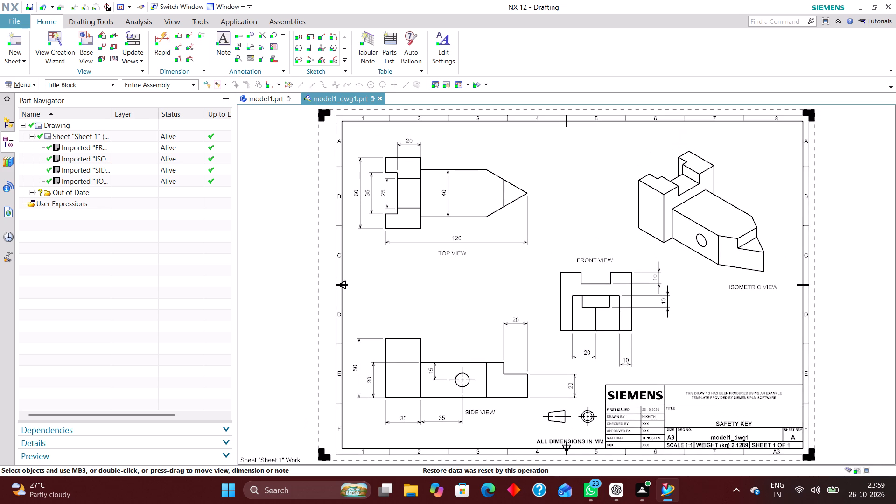
Switch to the model1.prt part and put Simple Hole (19) into an embedded feature group named HOLE at top level.
{"action": "left_click", "coordinate": [266, 98]}
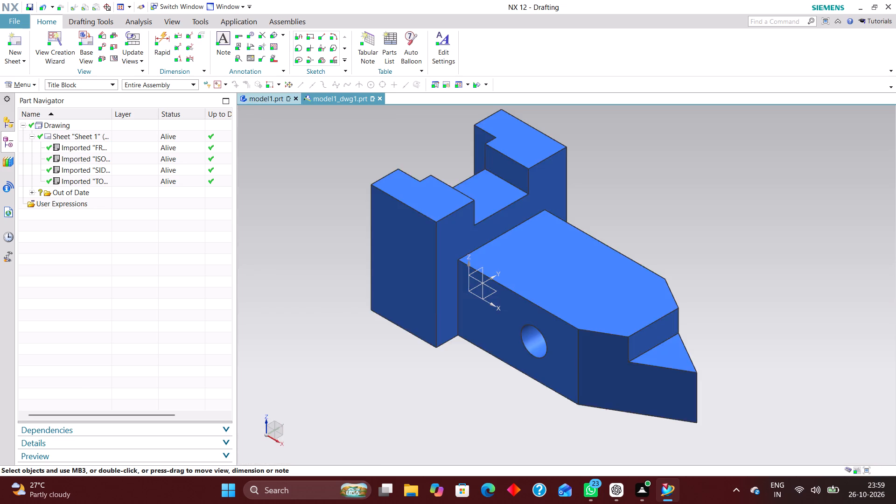
{"action": "scroll", "coordinate": [114, 217], "scroll_direction": "down", "scroll_amount": 2}
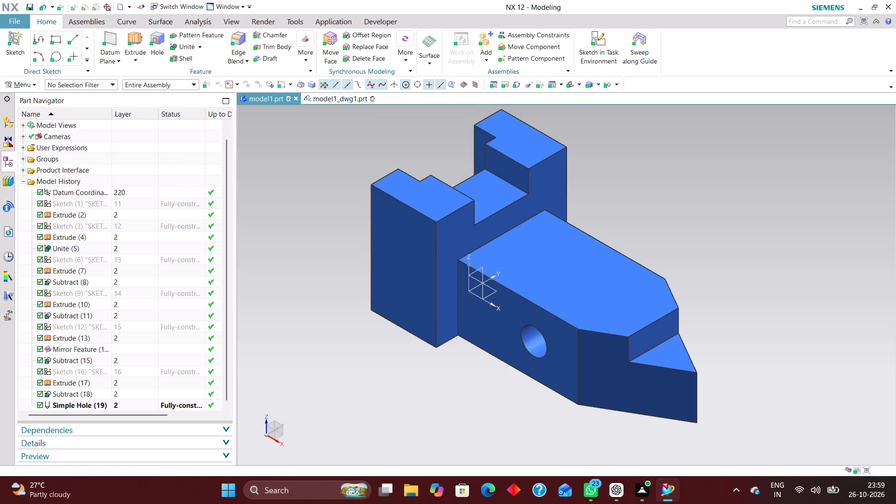
{"action": "scroll", "coordinate": [114, 217], "scroll_direction": "down", "scroll_amount": 2}
{"action": "scroll", "coordinate": [148, 287], "scroll_direction": "down", "scroll_amount": 3}
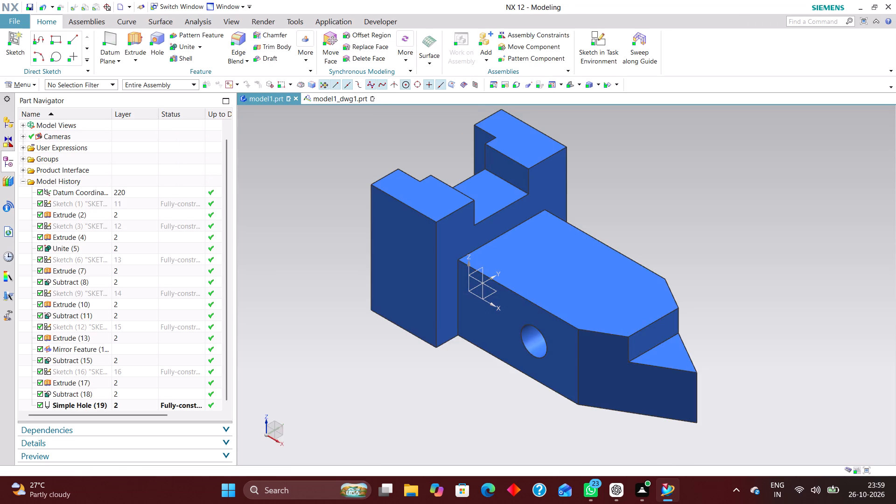
{"action": "left_click", "coordinate": [144, 395]}
{"action": "right_click", "coordinate": [151, 390]}
{"action": "left_click", "coordinate": [183, 211]}
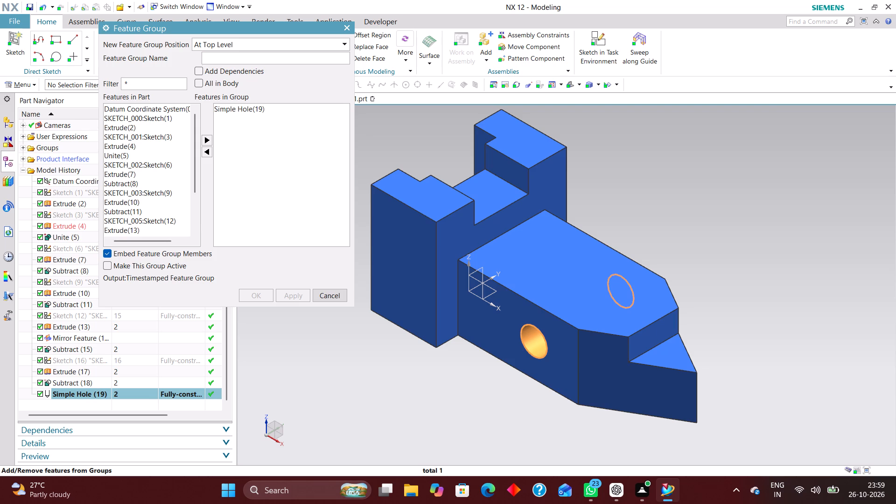
{"action": "key", "text": "h"}
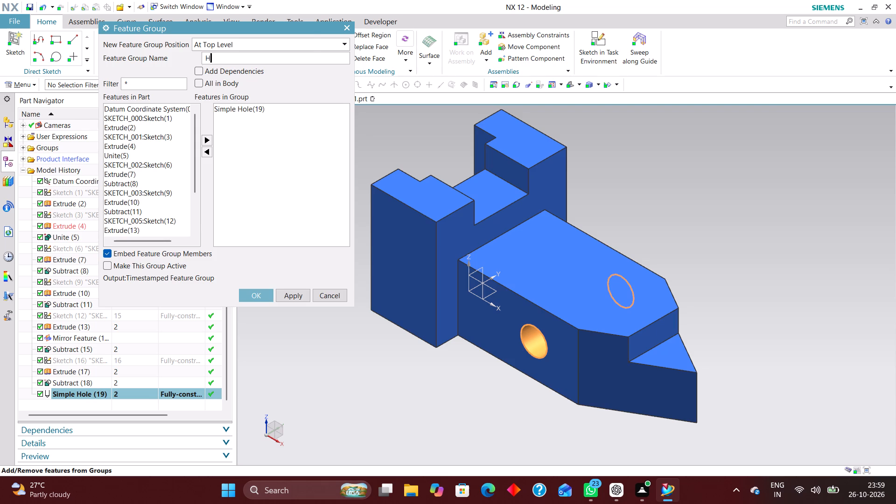
{"action": "type", "text": "OLE"}
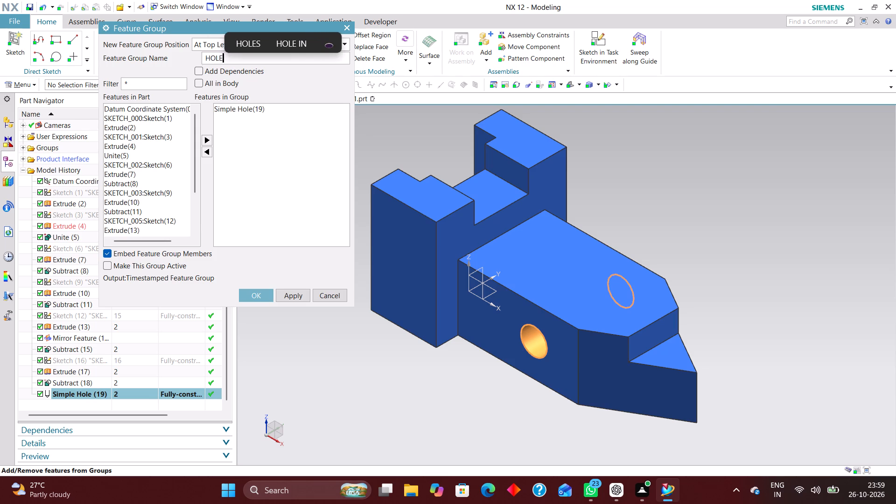
{"action": "left_click", "coordinate": [255, 294]}
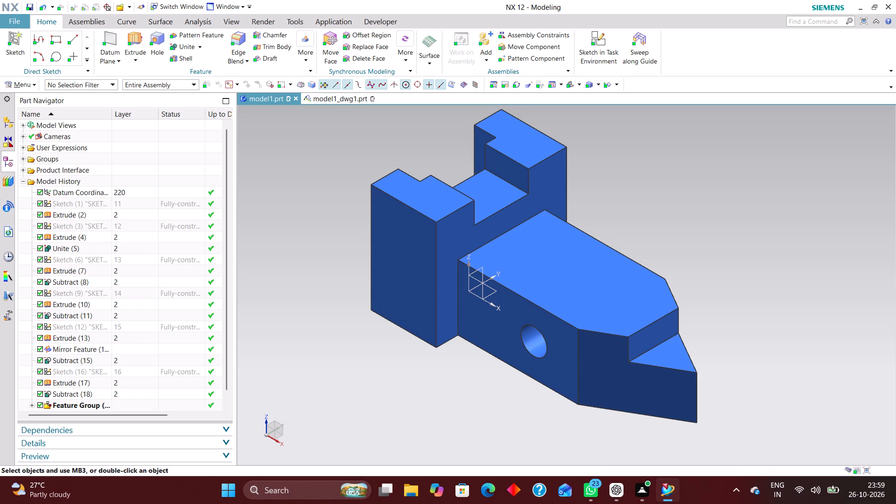
Widen the Part Navigator so that its Up to Date column shows in full.
{"action": "left_click_drag", "start_coordinate": [235, 199], "coordinate": [286, 197]}
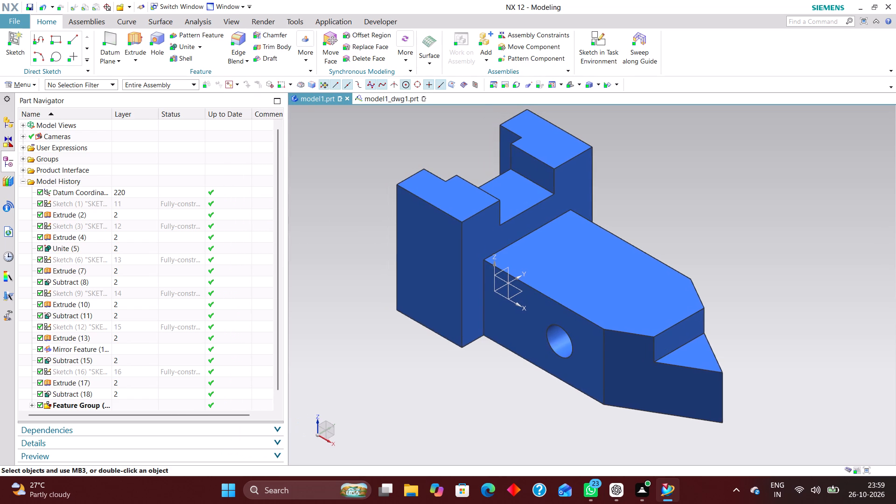
{"action": "left_click_drag", "start_coordinate": [286, 197], "coordinate": [263, 198]}
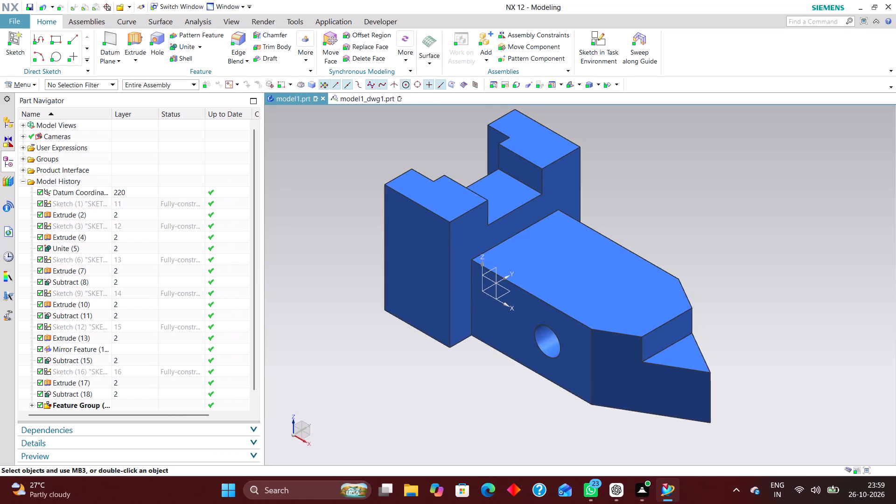
{"action": "left_click_drag", "start_coordinate": [263, 198], "coordinate": [265, 198]}
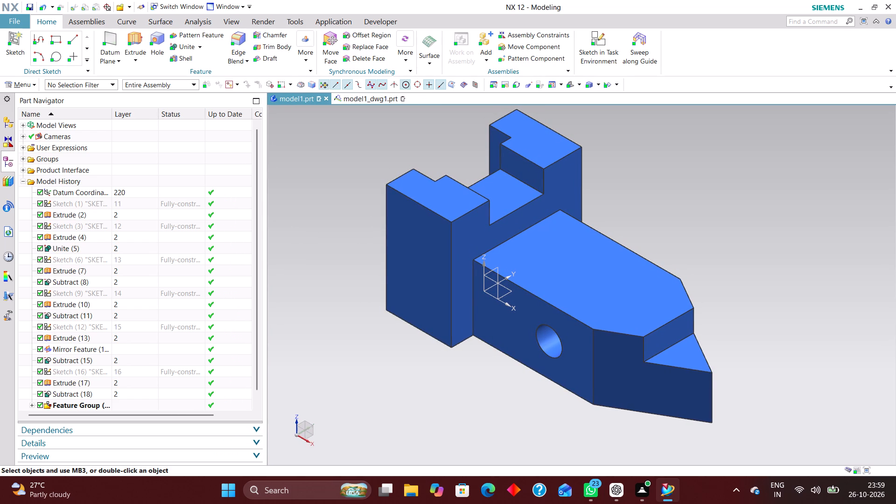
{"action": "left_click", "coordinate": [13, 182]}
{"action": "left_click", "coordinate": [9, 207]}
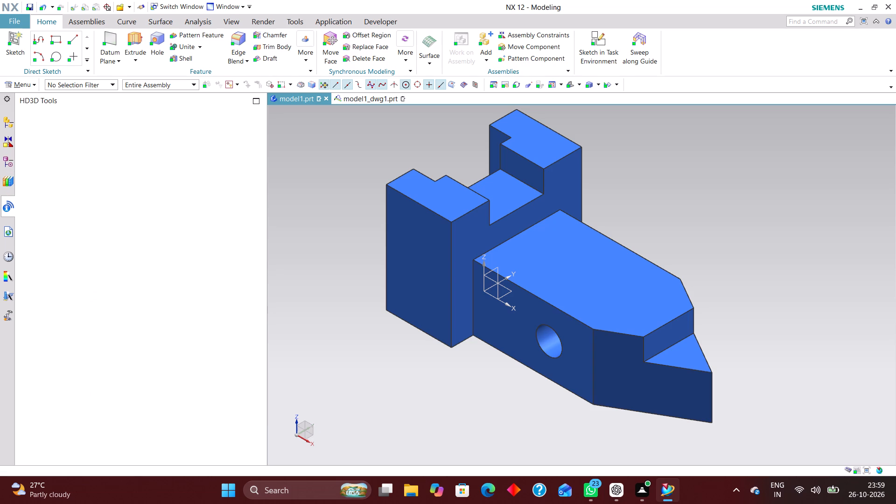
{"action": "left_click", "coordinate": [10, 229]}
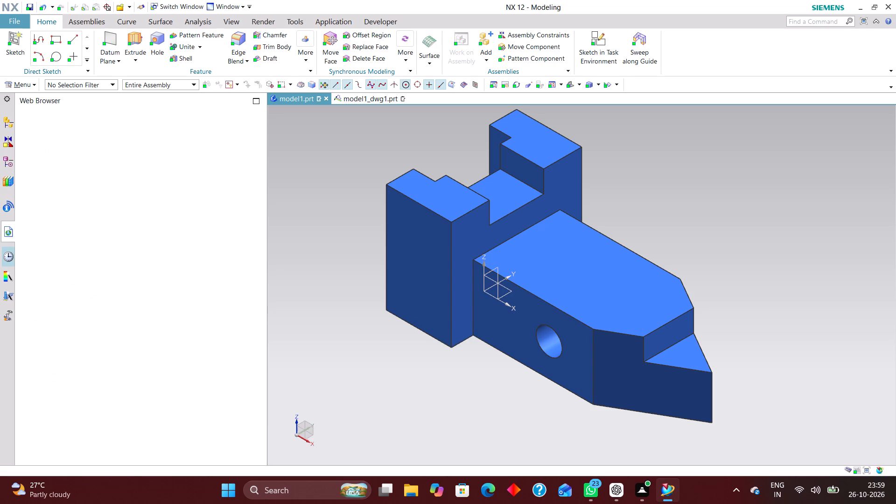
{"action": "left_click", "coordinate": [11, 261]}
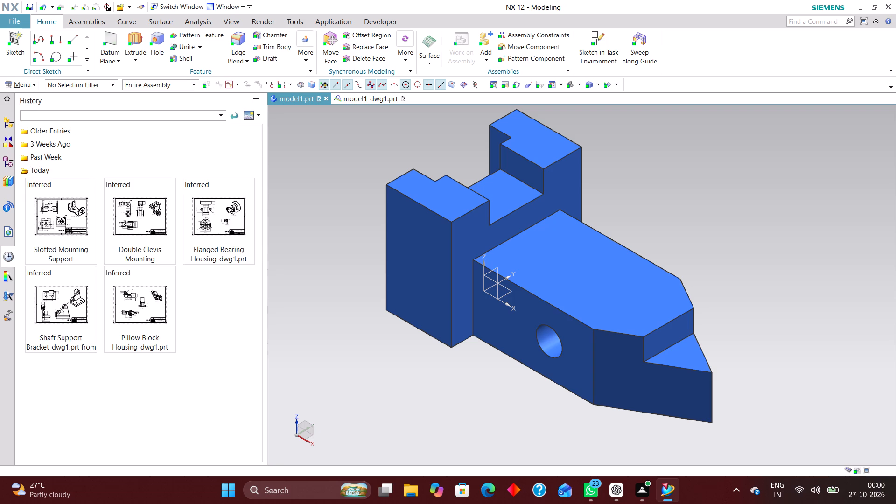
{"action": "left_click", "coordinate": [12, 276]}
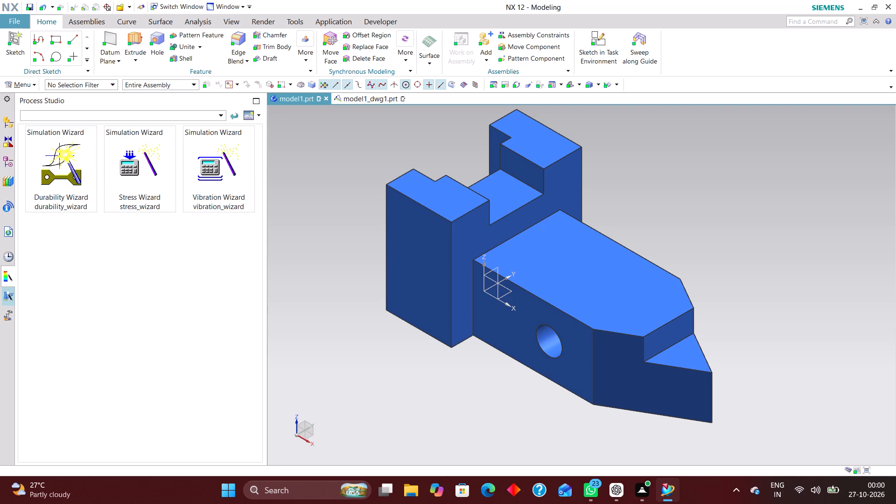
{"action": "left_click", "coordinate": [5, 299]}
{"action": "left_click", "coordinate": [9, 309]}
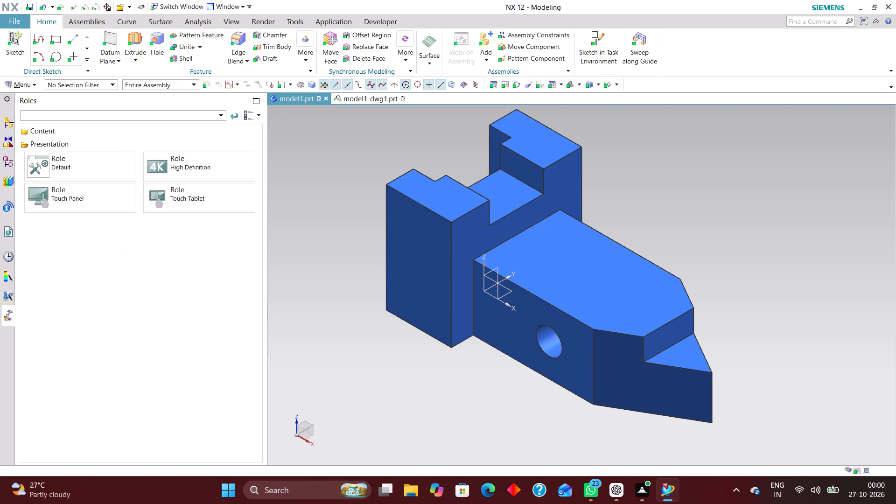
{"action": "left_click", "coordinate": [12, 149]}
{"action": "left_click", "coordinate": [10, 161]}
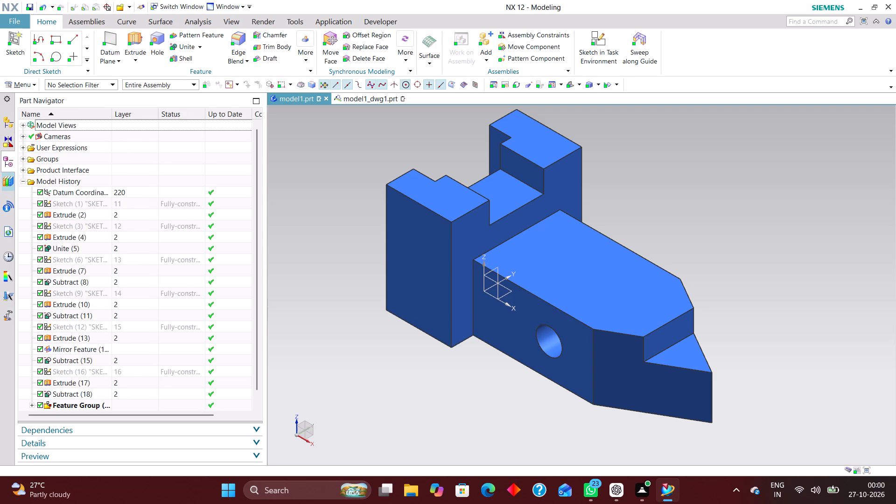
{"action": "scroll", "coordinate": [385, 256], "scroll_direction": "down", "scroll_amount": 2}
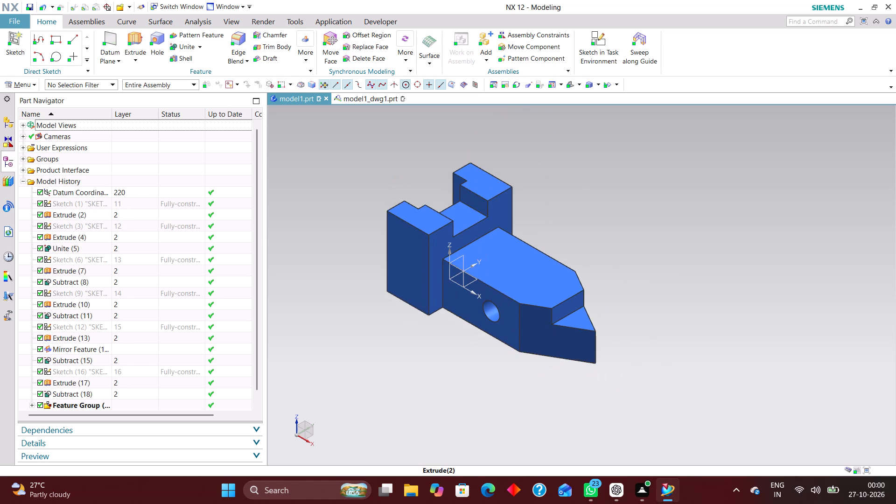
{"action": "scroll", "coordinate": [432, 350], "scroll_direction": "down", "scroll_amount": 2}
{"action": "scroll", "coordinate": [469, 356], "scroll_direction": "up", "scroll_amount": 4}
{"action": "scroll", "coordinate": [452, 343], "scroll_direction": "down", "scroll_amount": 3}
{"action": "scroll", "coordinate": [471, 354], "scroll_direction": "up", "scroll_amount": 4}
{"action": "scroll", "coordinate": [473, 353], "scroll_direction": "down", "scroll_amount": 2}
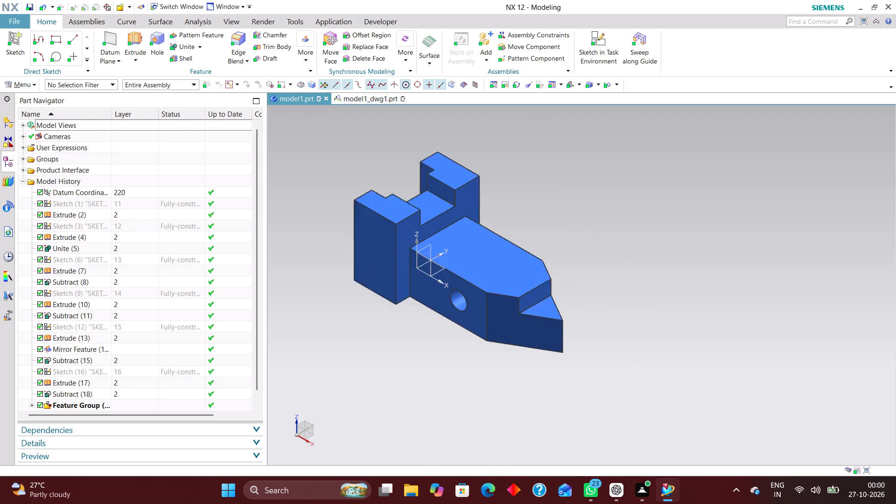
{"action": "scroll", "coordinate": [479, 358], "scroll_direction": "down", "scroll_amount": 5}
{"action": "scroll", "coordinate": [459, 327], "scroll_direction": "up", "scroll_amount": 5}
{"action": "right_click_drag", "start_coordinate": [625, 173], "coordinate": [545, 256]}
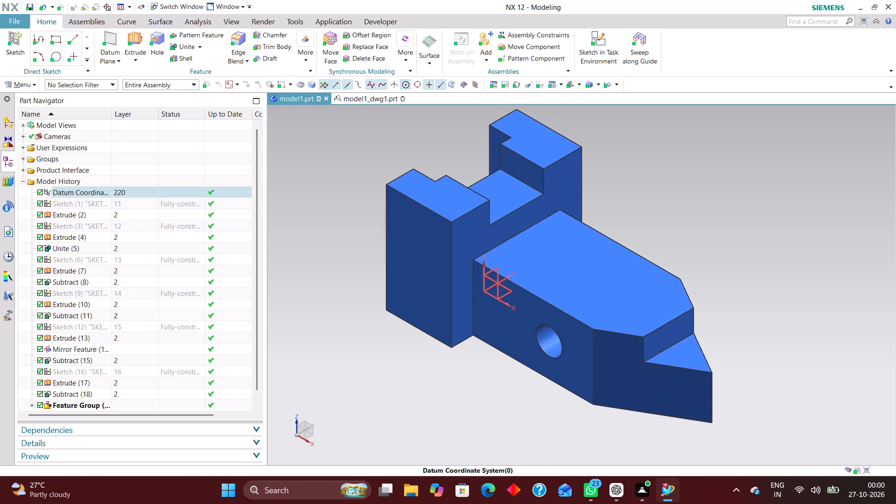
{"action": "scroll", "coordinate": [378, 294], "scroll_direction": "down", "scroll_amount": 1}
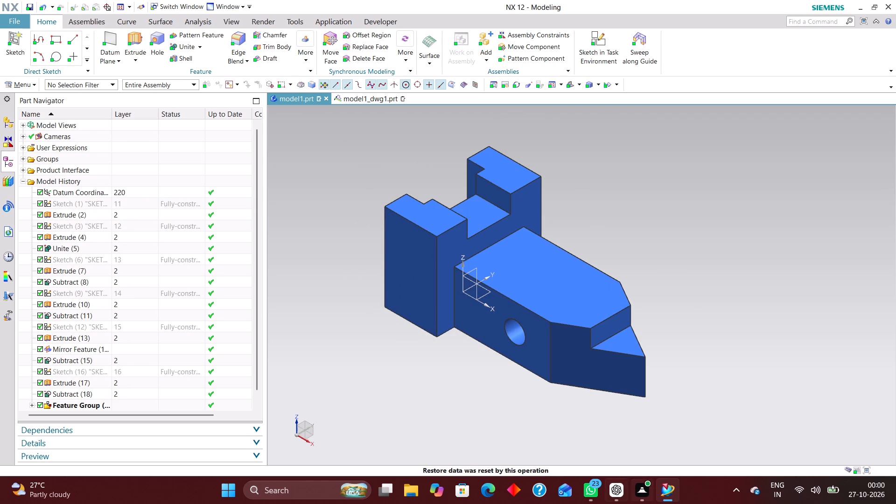
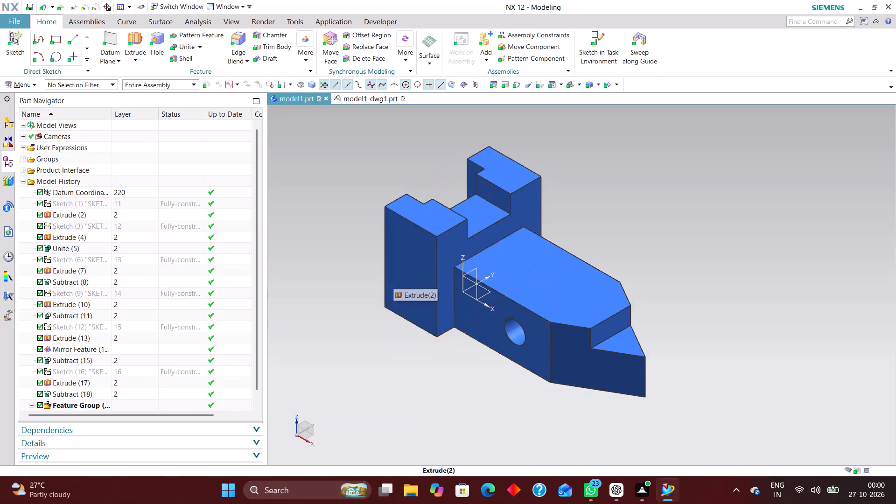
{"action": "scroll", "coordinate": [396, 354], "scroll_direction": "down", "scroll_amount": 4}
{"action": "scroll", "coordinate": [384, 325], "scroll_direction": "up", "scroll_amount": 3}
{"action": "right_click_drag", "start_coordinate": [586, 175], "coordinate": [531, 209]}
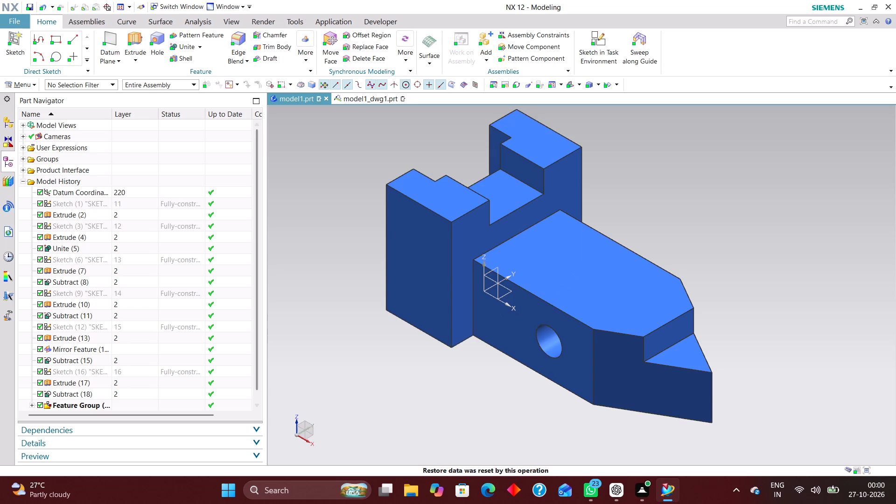
Switch to the model1_dwg1.prt drawing and make all layers under ALL selectable in the layer settings.
{"action": "left_click", "coordinate": [382, 99]}
{"action": "scroll", "coordinate": [329, 246], "scroll_direction": "down", "scroll_amount": 2}
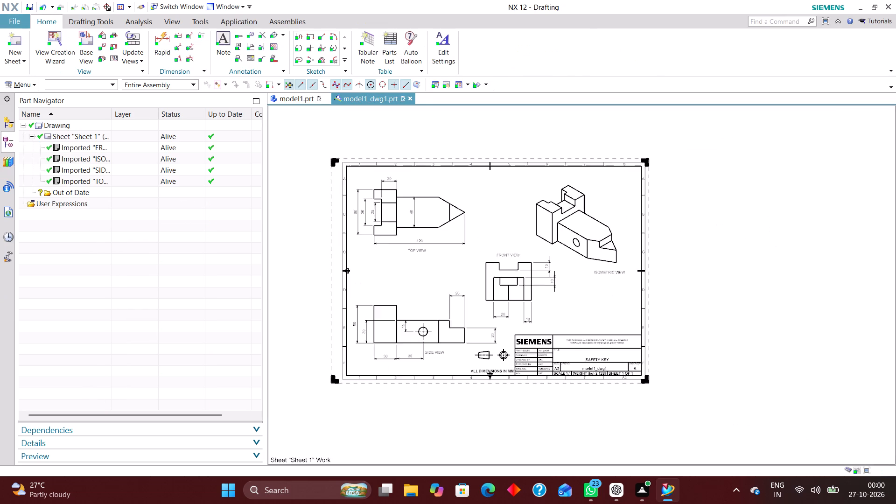
{"action": "scroll", "coordinate": [365, 259], "scroll_direction": "up", "scroll_amount": 2}
{"action": "key", "text": "ctrl+l"}
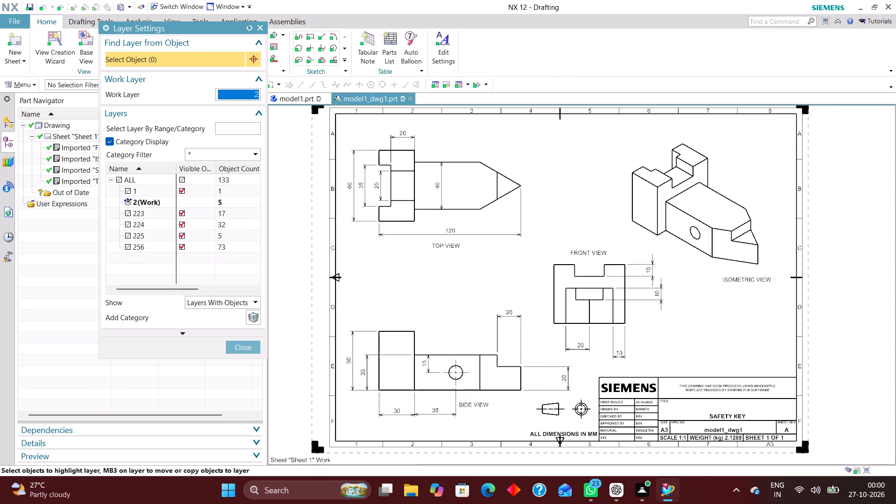
{"action": "left_click", "coordinate": [120, 178]}
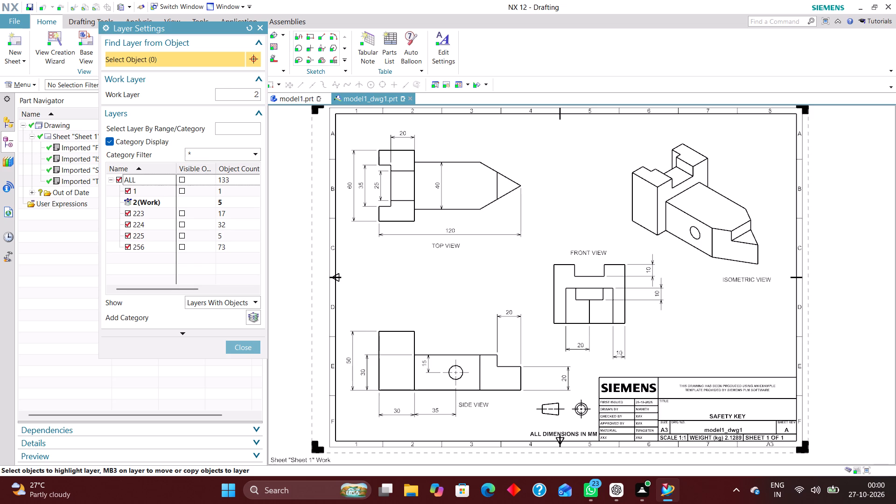
{"action": "left_click", "coordinate": [252, 348]}
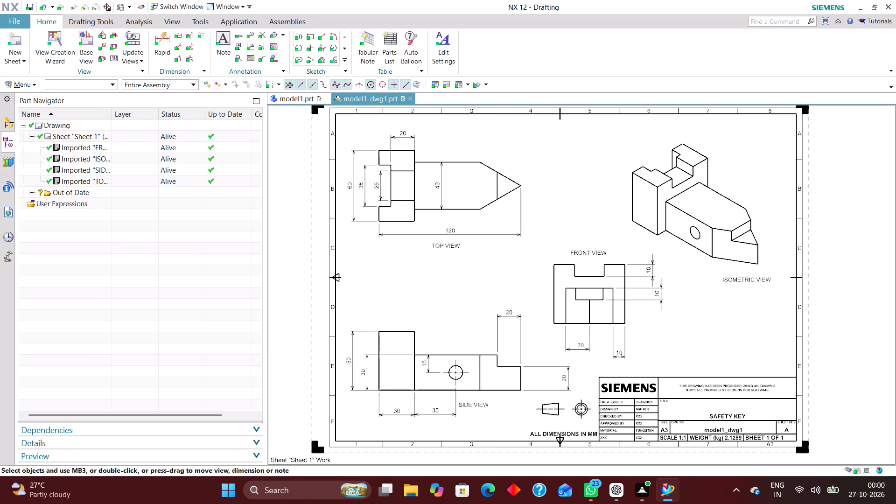
Move the TOP VIEW label and the overall length dimension slightly farther below the top view.
{"action": "scroll", "coordinate": [539, 236], "scroll_direction": "up", "scroll_amount": 3}
{"action": "scroll", "coordinate": [467, 279], "scroll_direction": "down", "scroll_amount": 3}
{"action": "left_click_drag", "start_coordinate": [413, 267], "coordinate": [414, 276]}
{"action": "left_click_drag", "start_coordinate": [420, 257], "coordinate": [405, 256]}
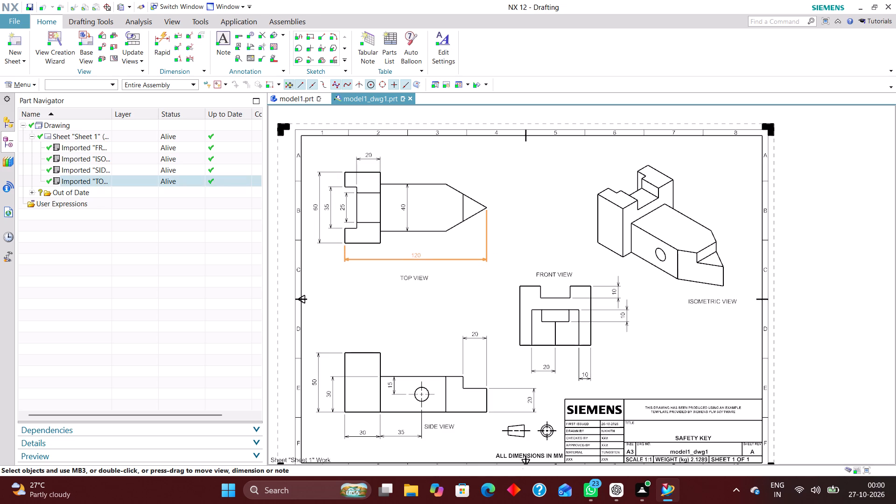
{"action": "left_click_drag", "start_coordinate": [405, 256], "coordinate": [407, 256]}
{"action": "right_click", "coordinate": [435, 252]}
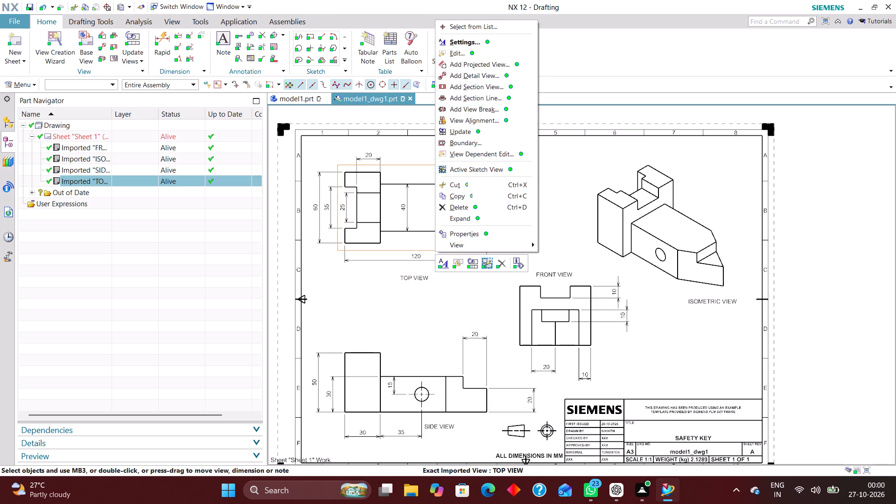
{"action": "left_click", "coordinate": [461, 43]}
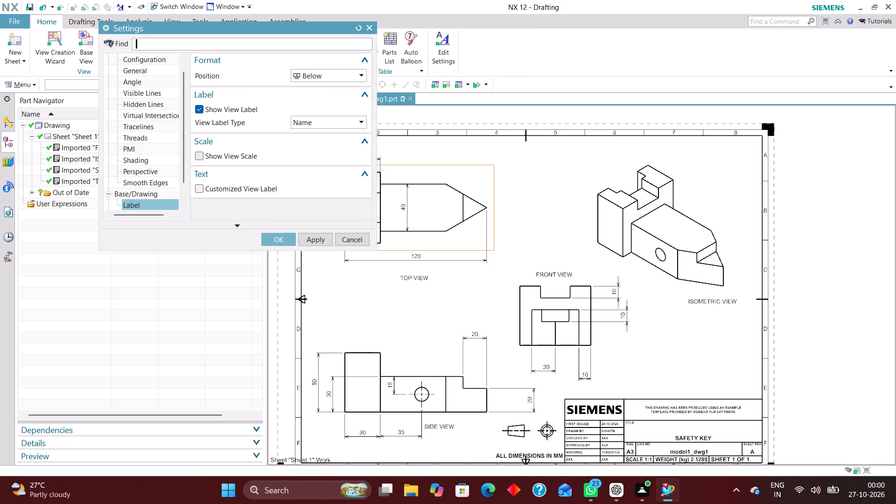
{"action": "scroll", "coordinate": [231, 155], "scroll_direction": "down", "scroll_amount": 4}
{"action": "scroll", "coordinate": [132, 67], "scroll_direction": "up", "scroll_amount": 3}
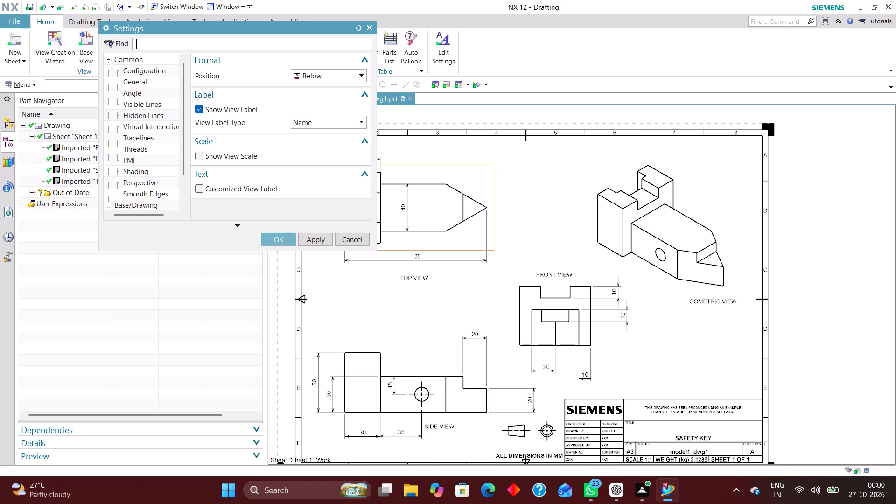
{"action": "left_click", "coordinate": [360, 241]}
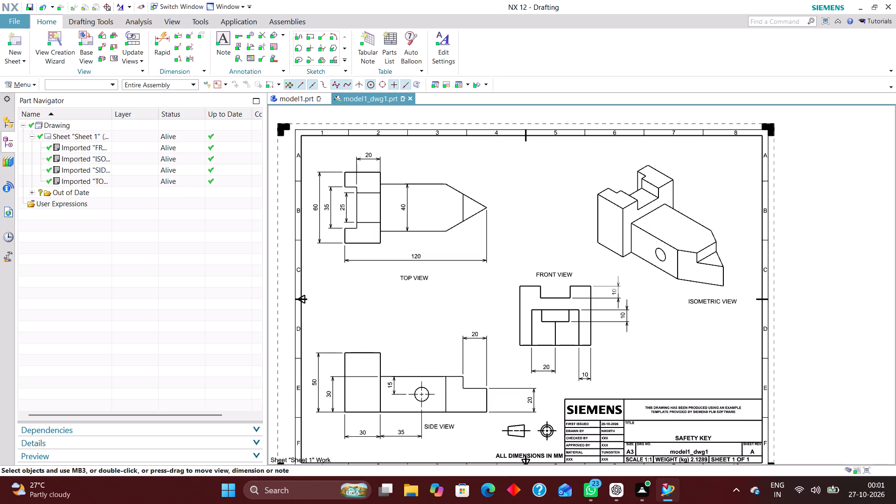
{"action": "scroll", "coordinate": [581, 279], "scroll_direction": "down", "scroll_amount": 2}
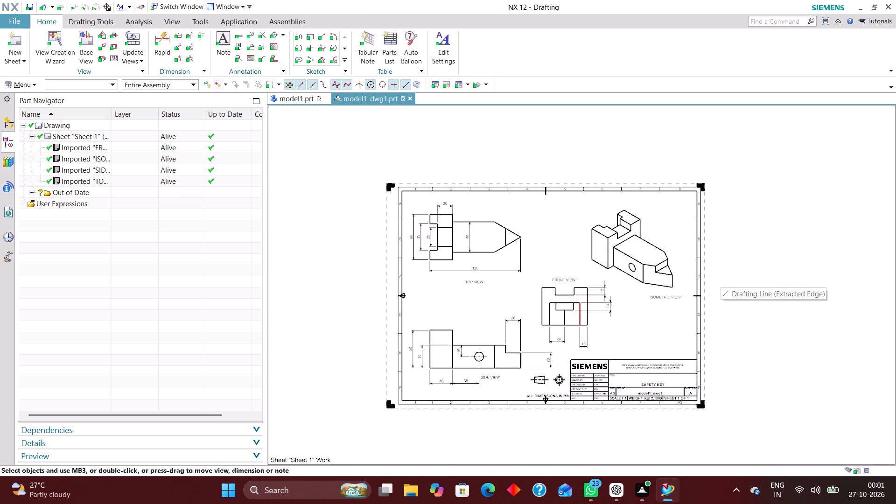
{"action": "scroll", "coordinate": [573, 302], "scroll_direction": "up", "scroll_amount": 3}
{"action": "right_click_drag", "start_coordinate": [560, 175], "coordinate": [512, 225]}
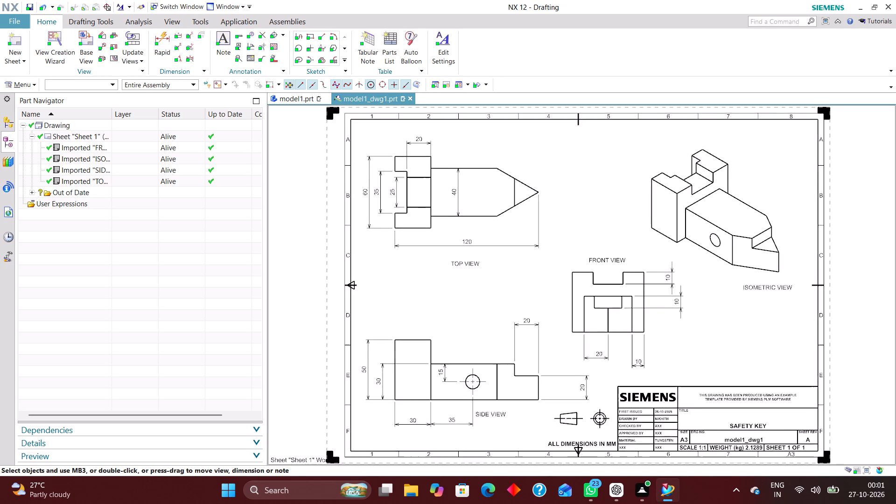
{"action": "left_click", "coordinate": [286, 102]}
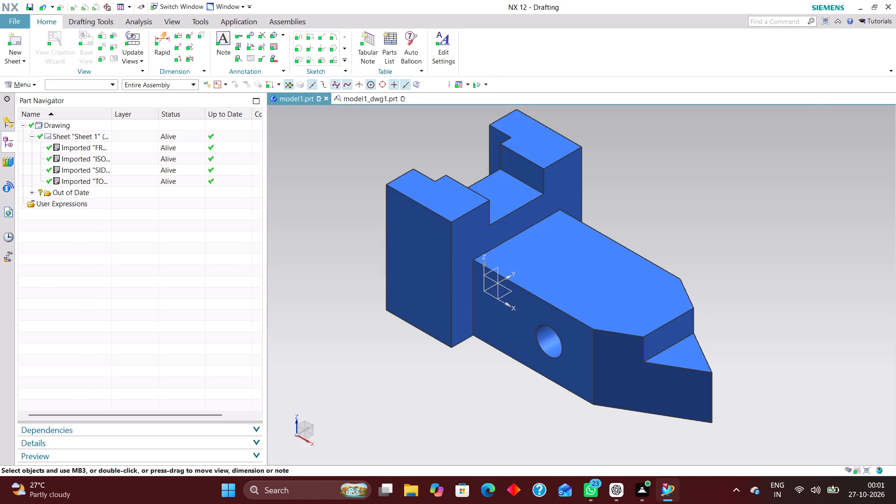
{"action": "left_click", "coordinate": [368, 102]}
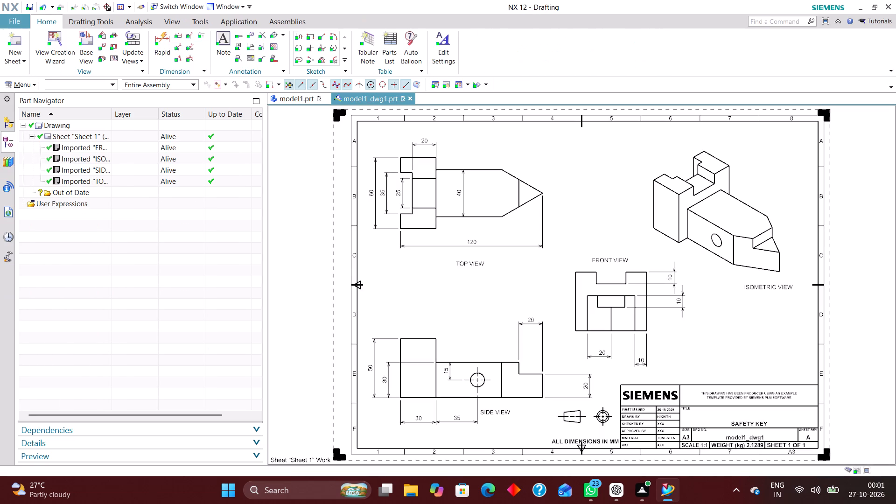
Save the session's parts, naming the model part Safety Key in the Safety key folder.
{"action": "left_click", "coordinate": [22, 21]}
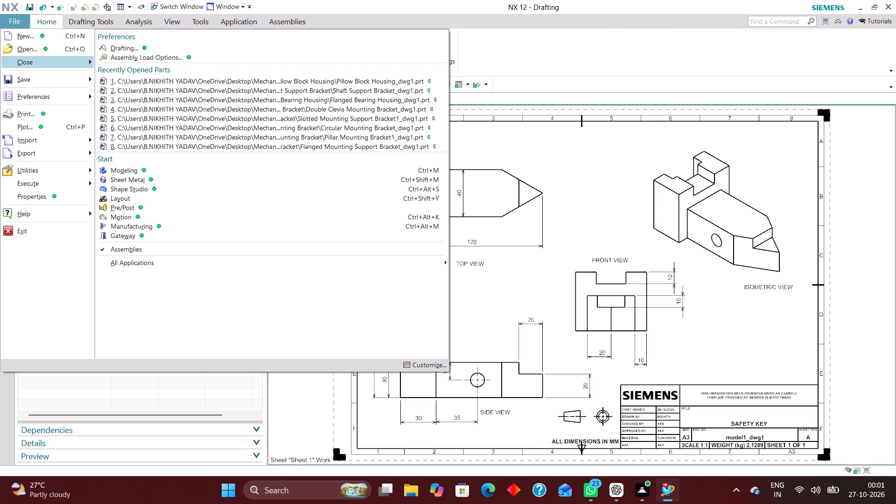
{"action": "left_click", "coordinate": [52, 81]}
{"action": "left_click", "coordinate": [182, 104]}
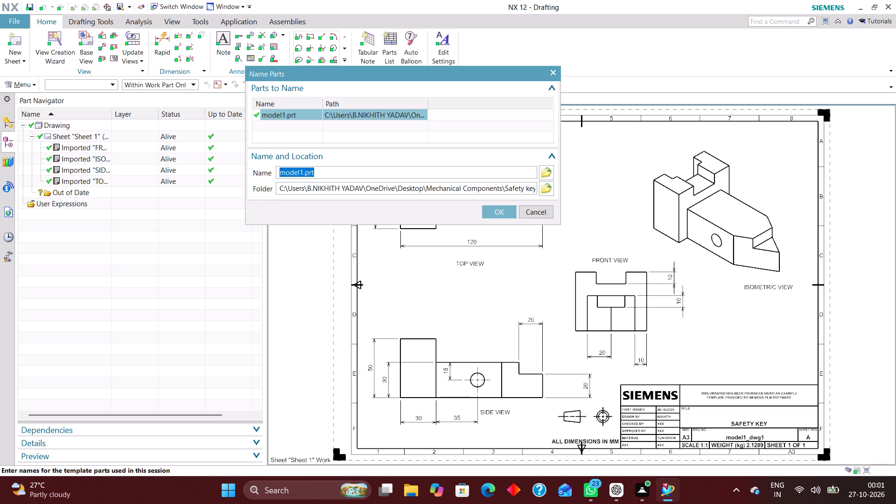
{"action": "key", "text": "ctrl+v"}
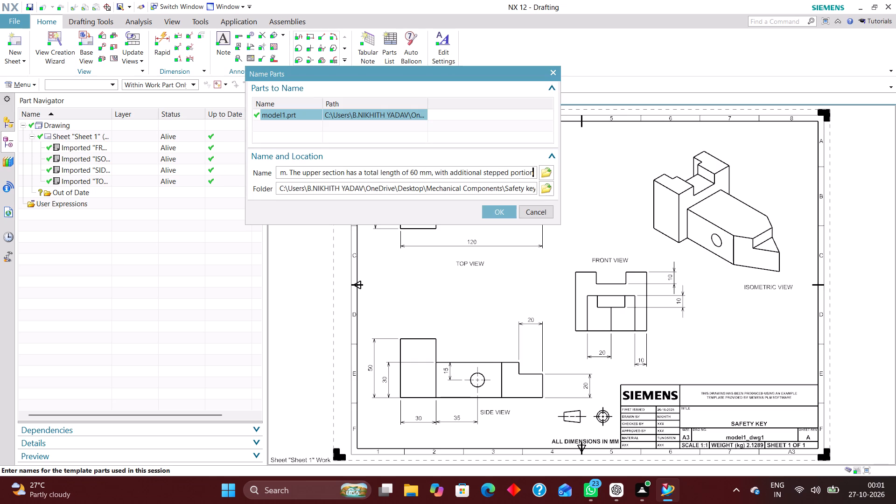
{"action": "key", "text": "BackSpace"}
{"action": "key", "text": "BackSpace"}
{"action": "key", "text": "BackSpace"}
{"action": "key", "text": "BackSpace"}
{"action": "key", "text": "BackSpace"}
{"action": "key", "text": "BackSpace"}
{"action": "key", "text": "BackSpace"}
{"action": "key", "text": "BackSpace"}
{"action": "key", "text": "BackSpace"}
{"action": "key", "text": "BackSpace"}
{"action": "key", "text": "BackSpace"}
{"action": "key", "text": "BackSpace"}
{"action": "key", "text": "BackSpace"}
{"action": "key", "text": "BackSpace"}
{"action": "key", "text": "BackSpace"}
{"action": "key", "text": "BackSpace"}
{"action": "key", "text": "BackSpace"}
{"action": "key", "text": "BackSpace"}
{"action": "key", "text": "BackSpace"}
{"action": "key", "text": "BackSpace"}
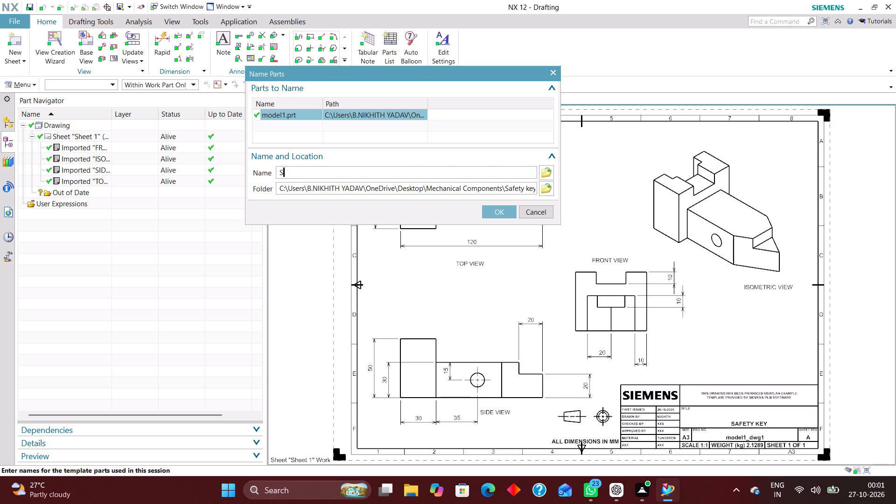
{"action": "type", "text": "af"}
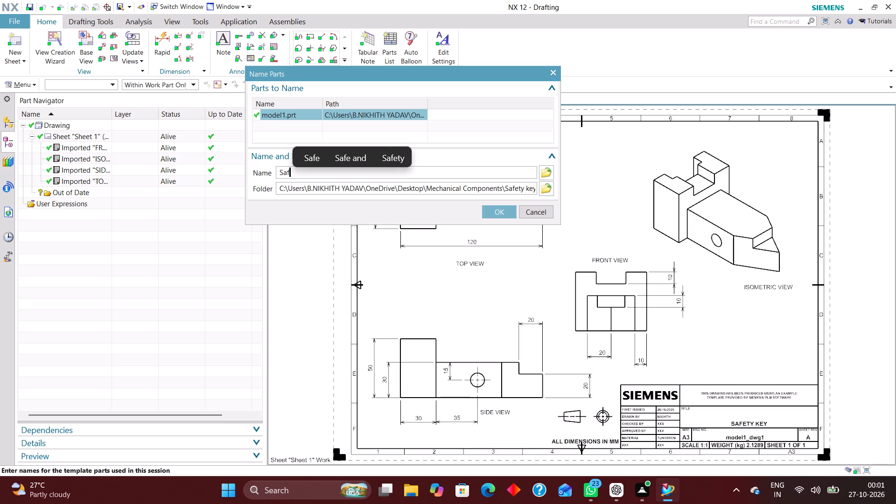
{"action": "key", "text": "Up"}
{"action": "key", "text": "Right"}
{"action": "key", "text": "Right"}
{"action": "key", "text": "space"}
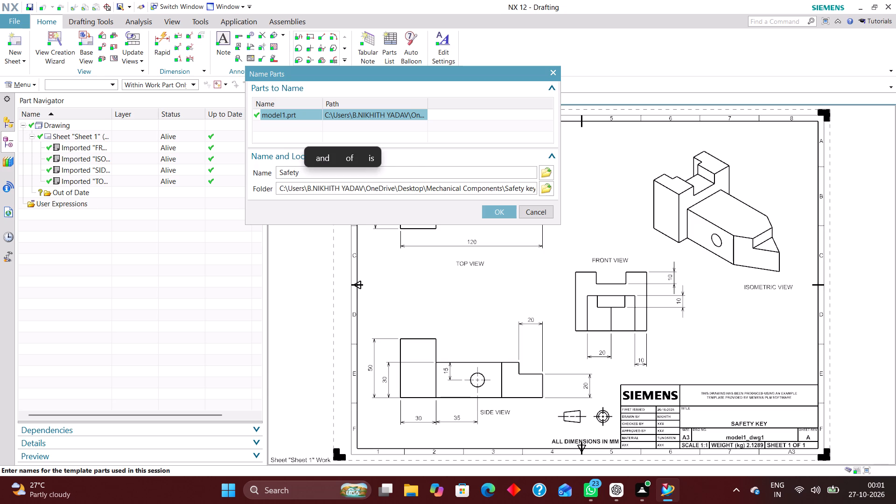
{"action": "type", "text": "Key"}
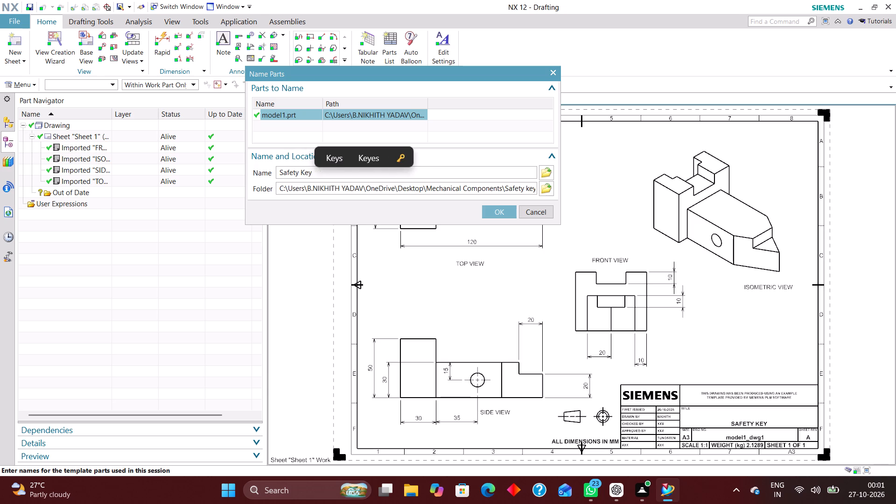
{"action": "key", "text": "Return"}
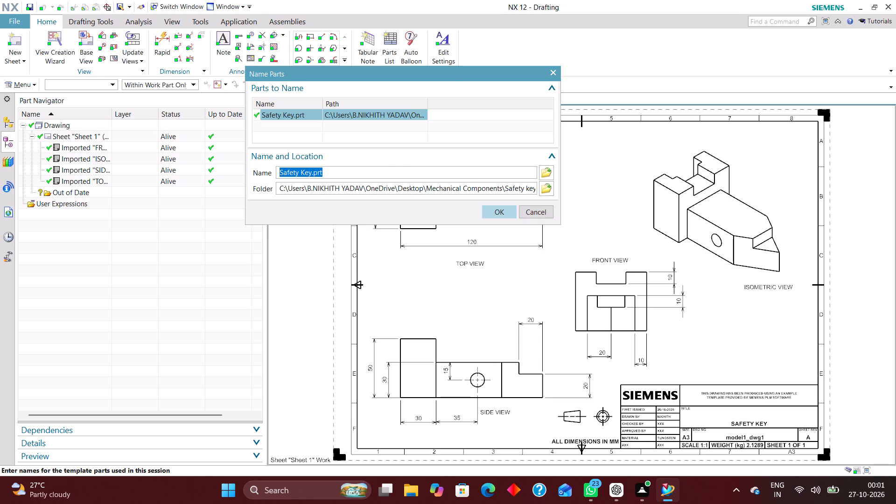
{"action": "left_click", "coordinate": [500, 210]}
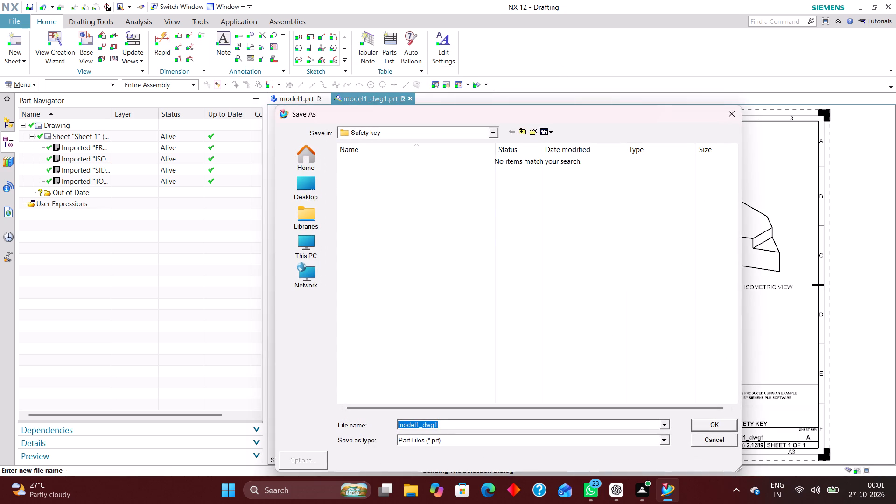
Save the drawing part as Safety Key_dwg1 in the Safety key folder.
{"action": "left_click_drag", "start_coordinate": [419, 426], "coordinate": [388, 426]}
{"action": "key", "text": "BackSpace"}
{"action": "type", "text": "Sa"}
{"action": "type", "text": "fety"}
{"action": "key", "text": "space"}
{"action": "type", "text": "Key"}
{"action": "key", "text": "Return"}
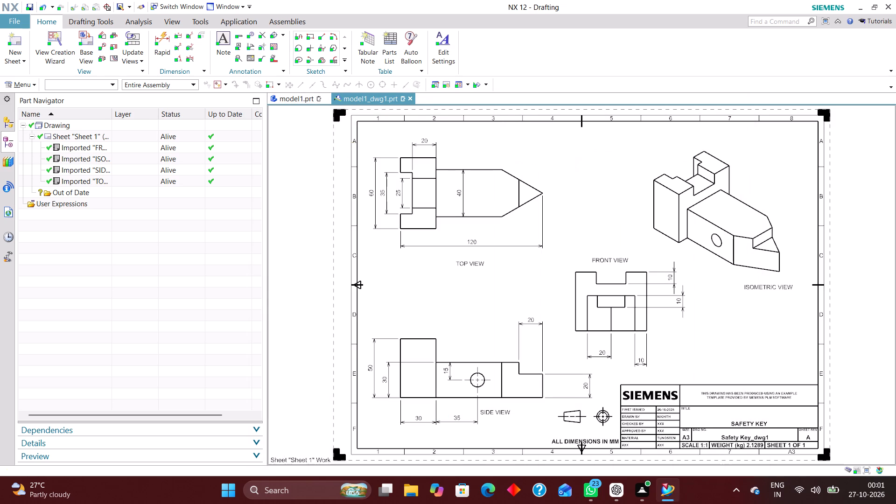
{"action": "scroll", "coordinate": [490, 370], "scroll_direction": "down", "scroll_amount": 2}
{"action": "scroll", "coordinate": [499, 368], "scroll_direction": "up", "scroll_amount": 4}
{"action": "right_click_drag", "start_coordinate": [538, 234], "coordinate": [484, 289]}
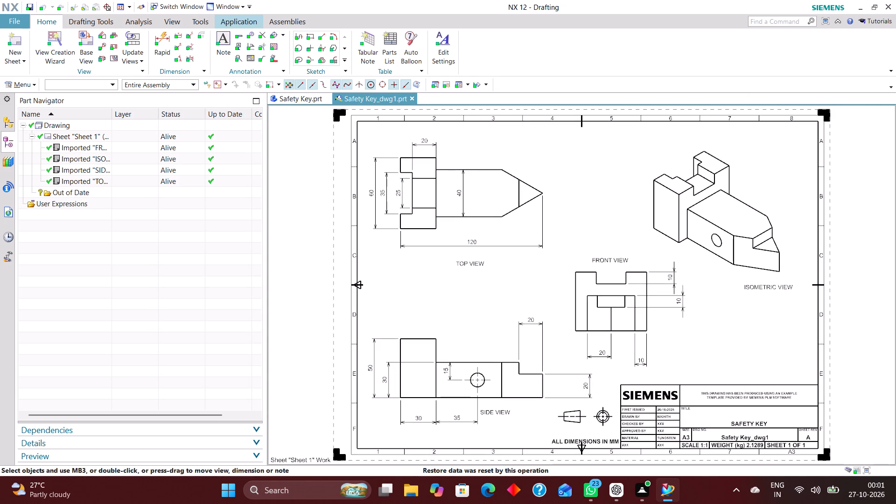
Switch to the Safety Key.prt model and stop the journal recording.
{"action": "left_click", "coordinate": [293, 99]}
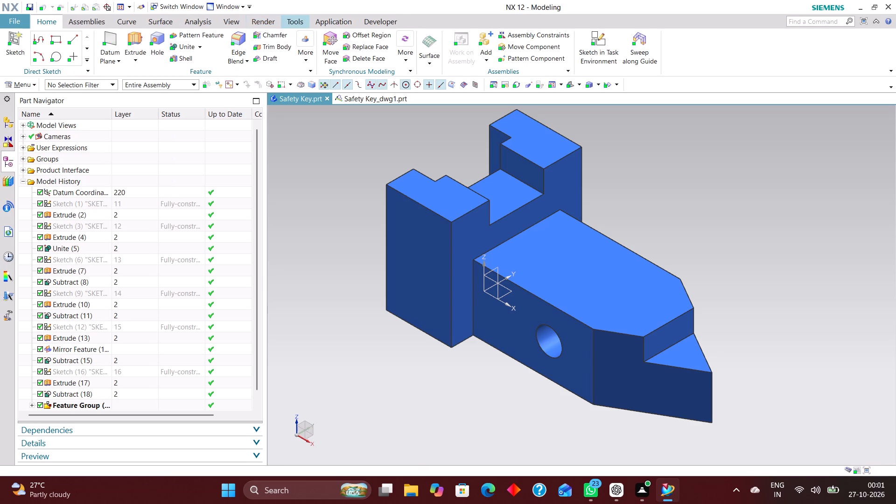
{"action": "left_click", "coordinate": [386, 21]}
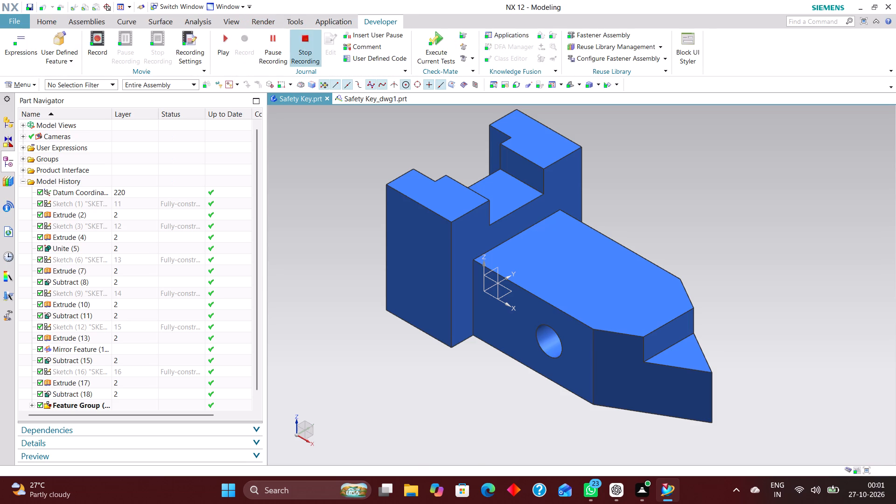
{"action": "left_click", "coordinate": [310, 43]}
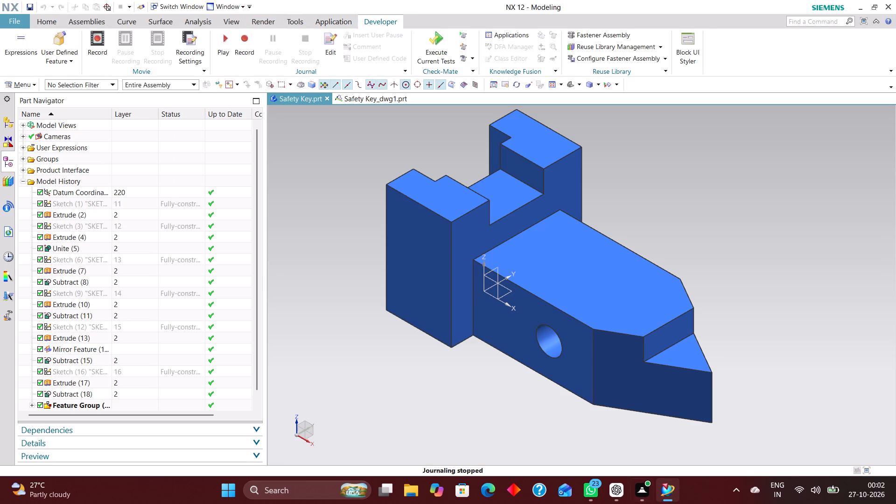